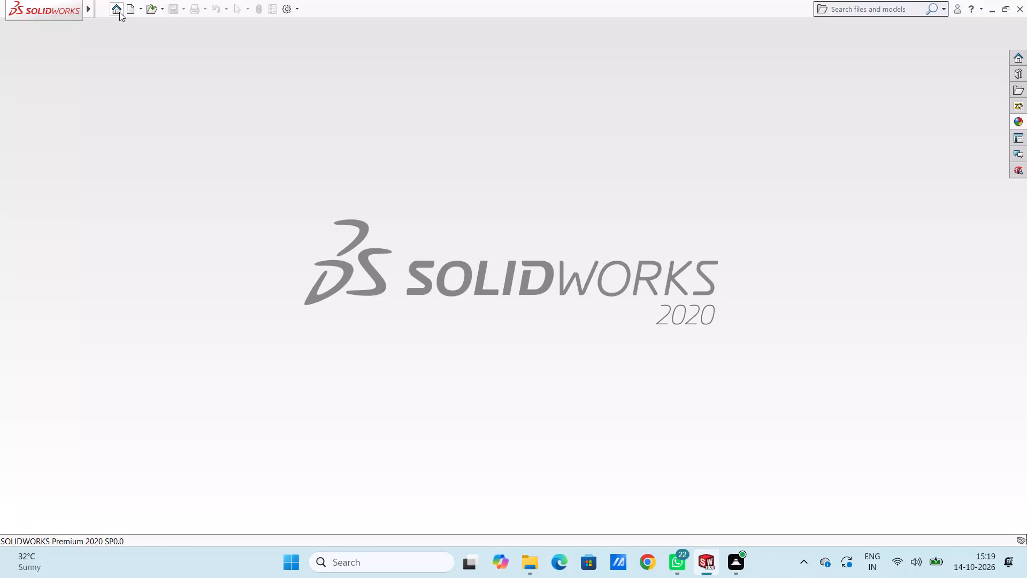
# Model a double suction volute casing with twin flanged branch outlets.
# Create a new part and start a sketch on the Top Plane.
pyautogui.click(126, 9)
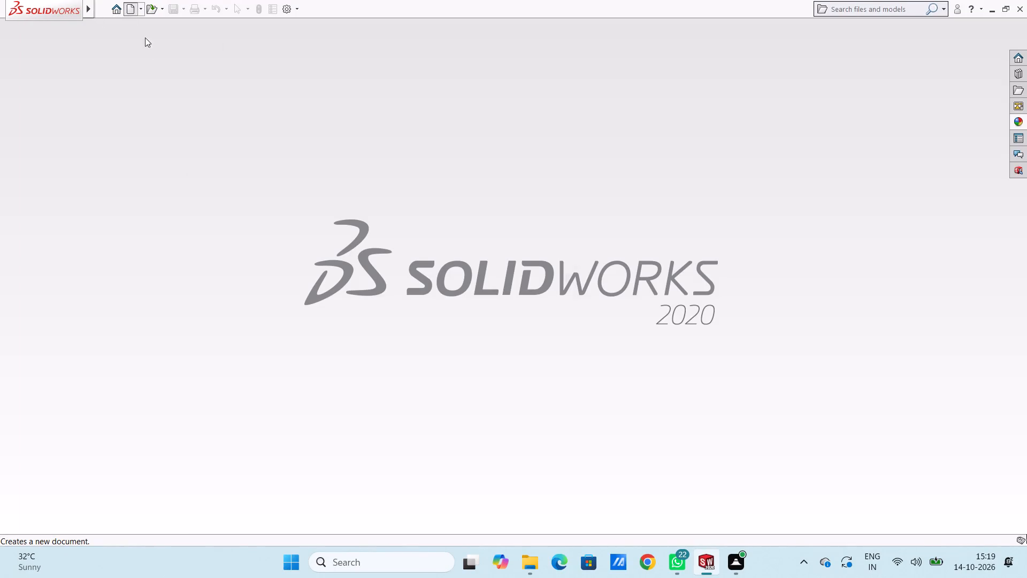
pyautogui.click(440, 421)
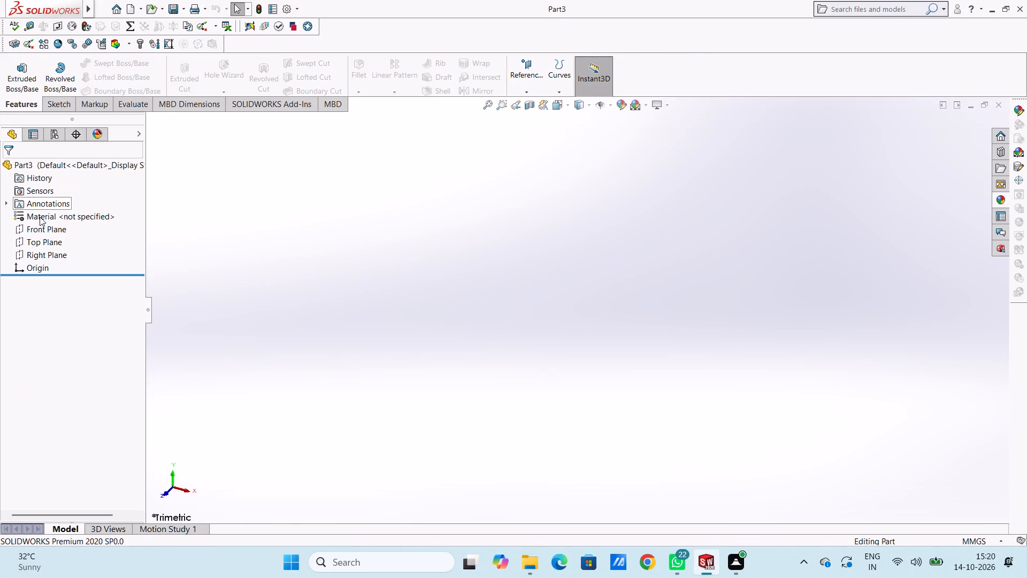
pyautogui.click(41, 245)
pyautogui.click(56, 231)
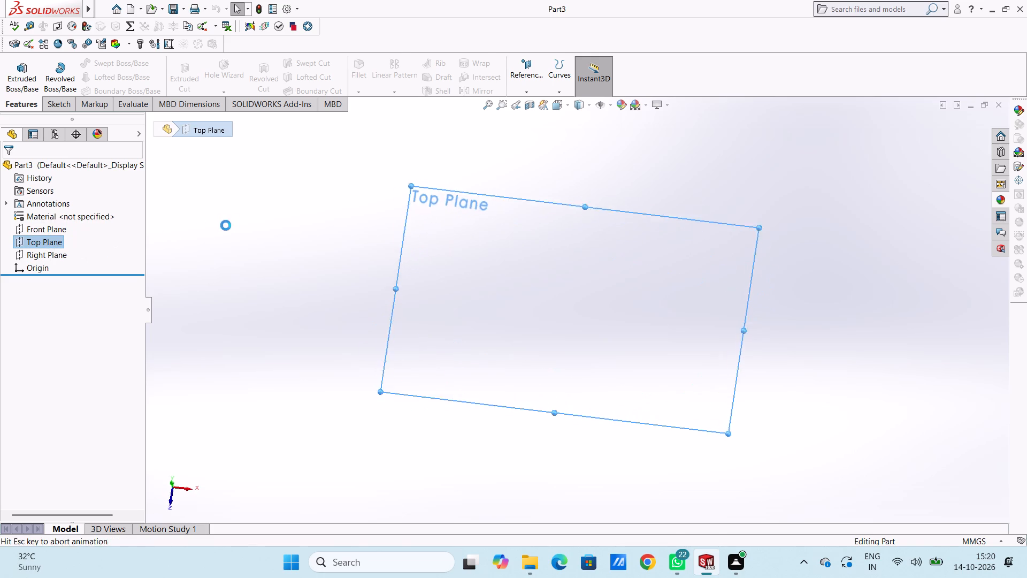
pyautogui.click(238, 222)
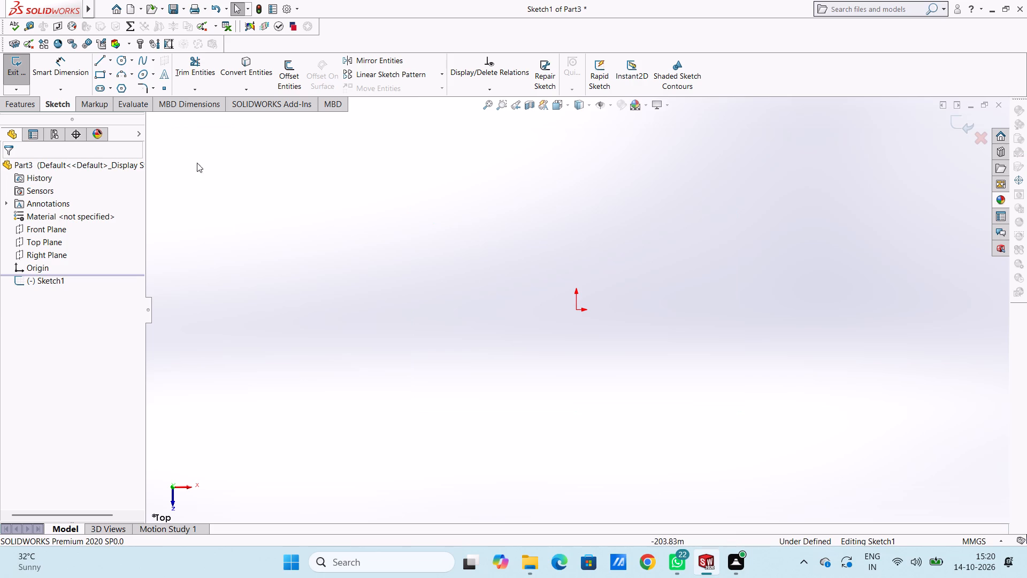
# Sketch two concentric circles centred on the origin, with radii of about 56 mm and 25 mm.
pyautogui.click(118, 64)
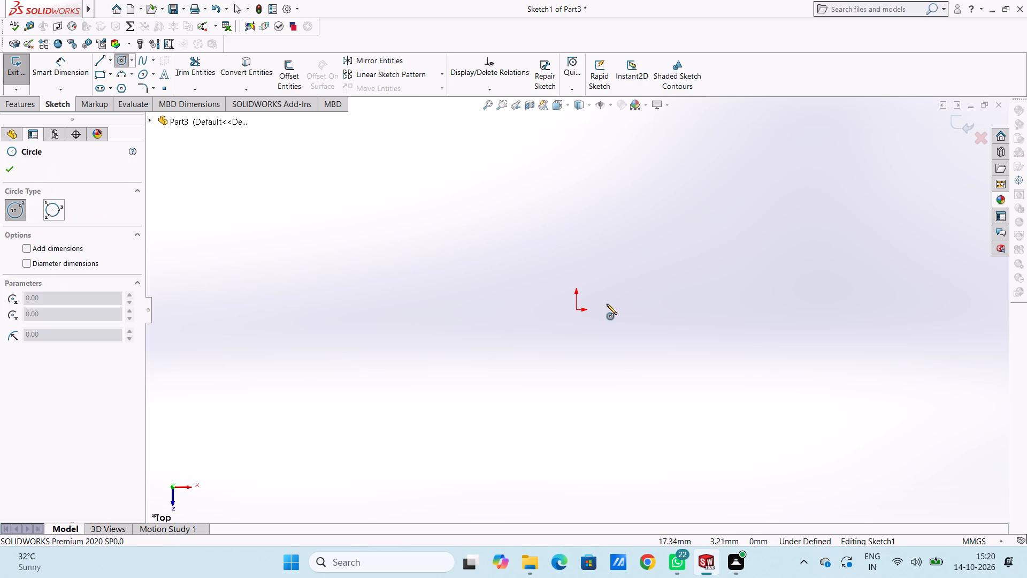
pyautogui.click(577, 310)
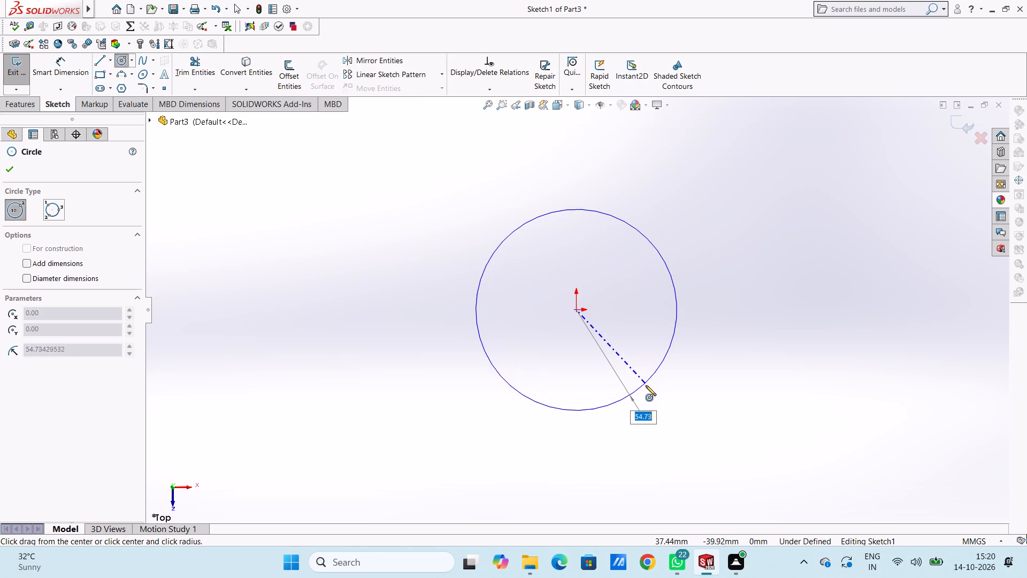
pyautogui.click(646, 386)
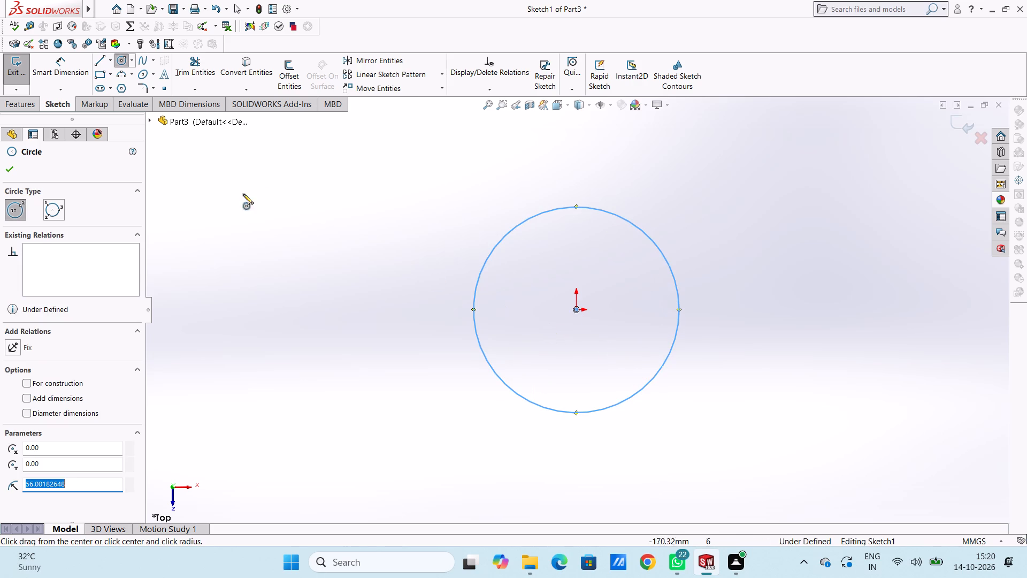
pyautogui.click(7, 174)
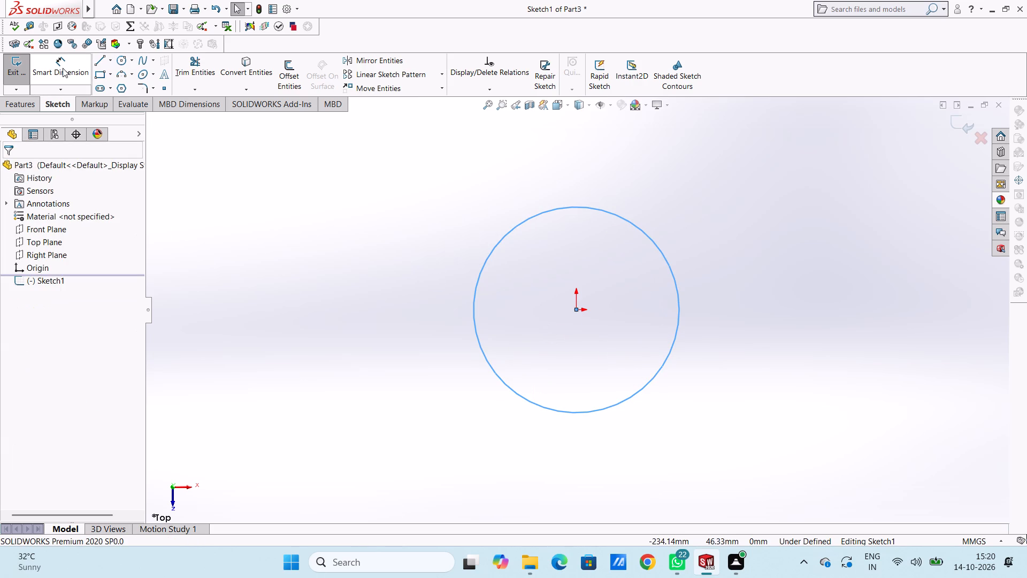
pyautogui.click(119, 61)
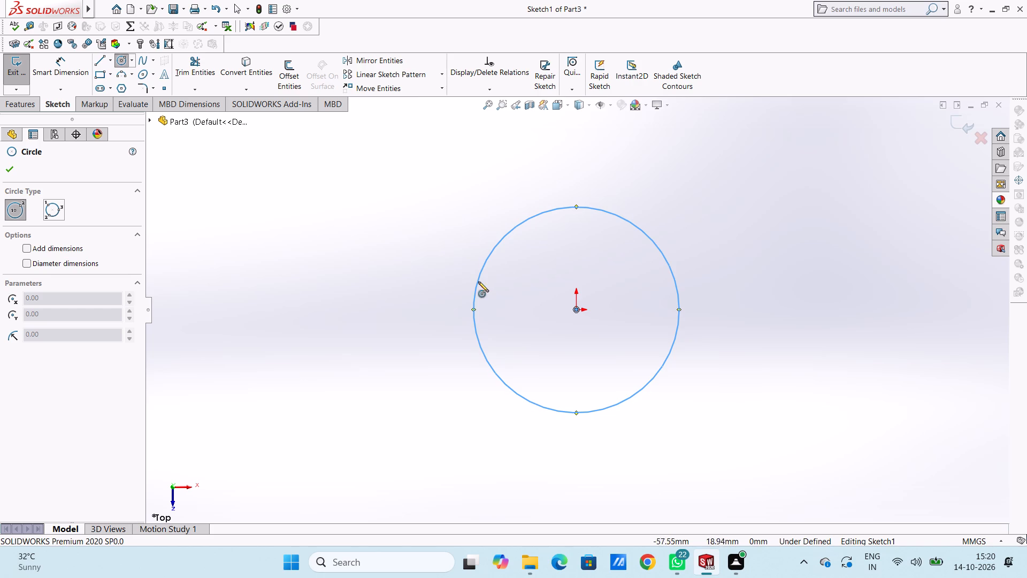
pyautogui.click(576, 309)
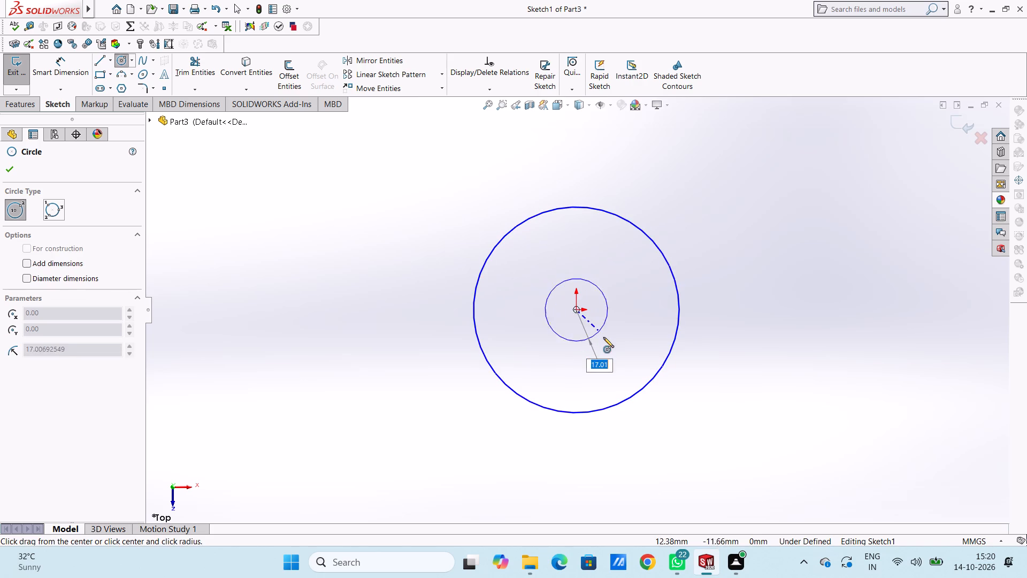
pyautogui.click(607, 343)
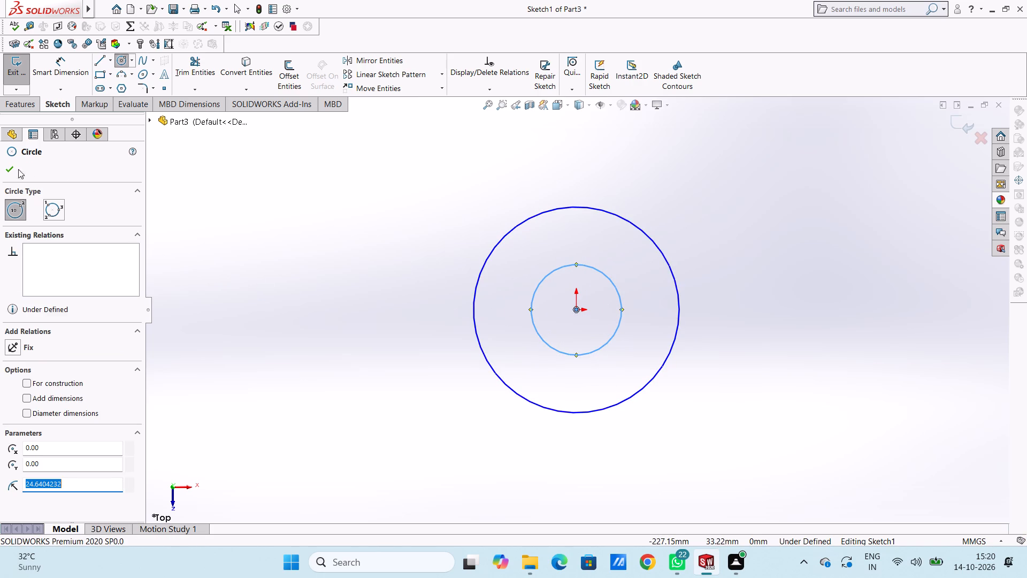
pyautogui.click(16, 170)
# Dimension the outer circle with a diameter of 15 mm.
pyautogui.click(82, 73)
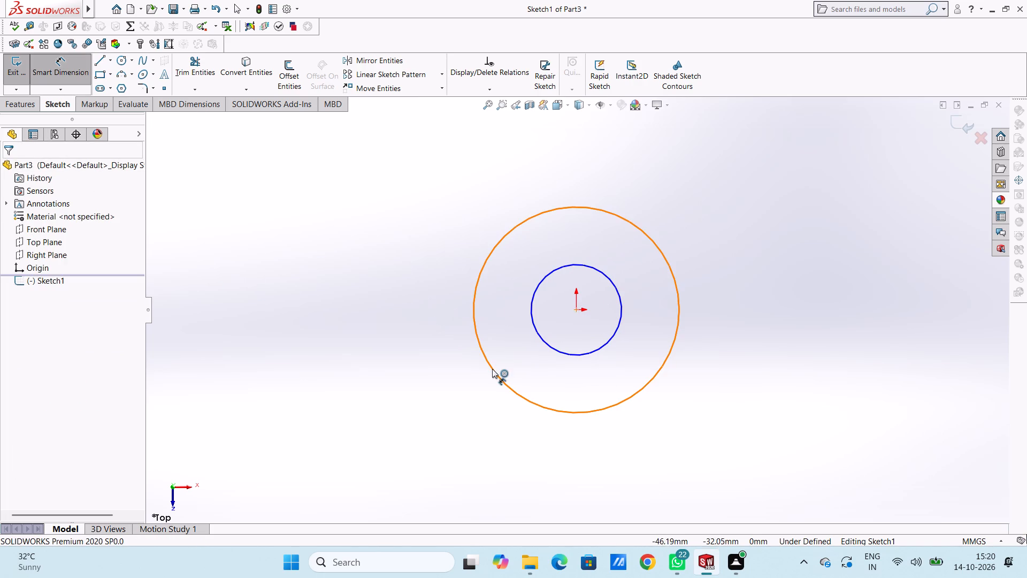
pyautogui.click(492, 369)
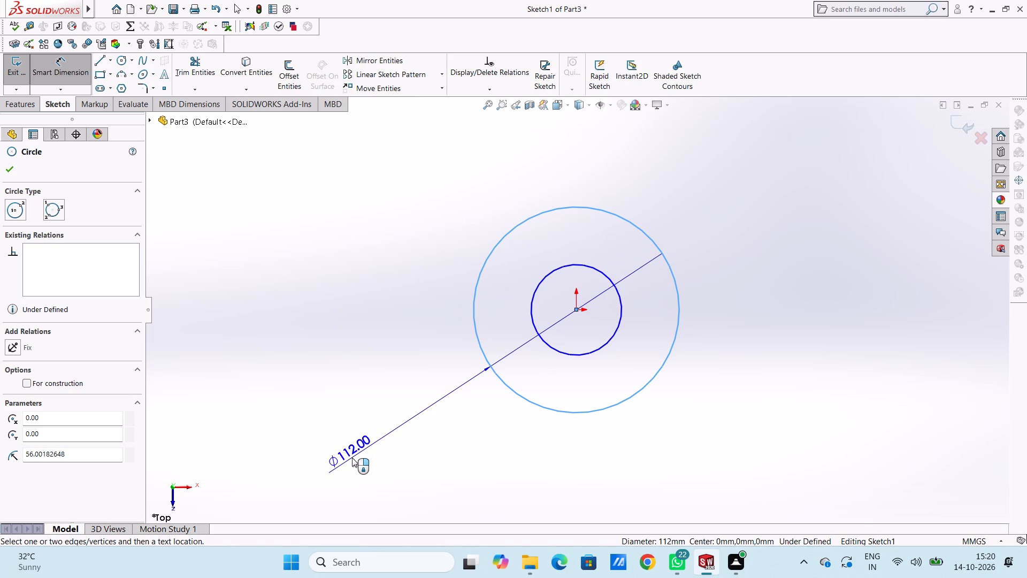
pyautogui.click(352, 458)
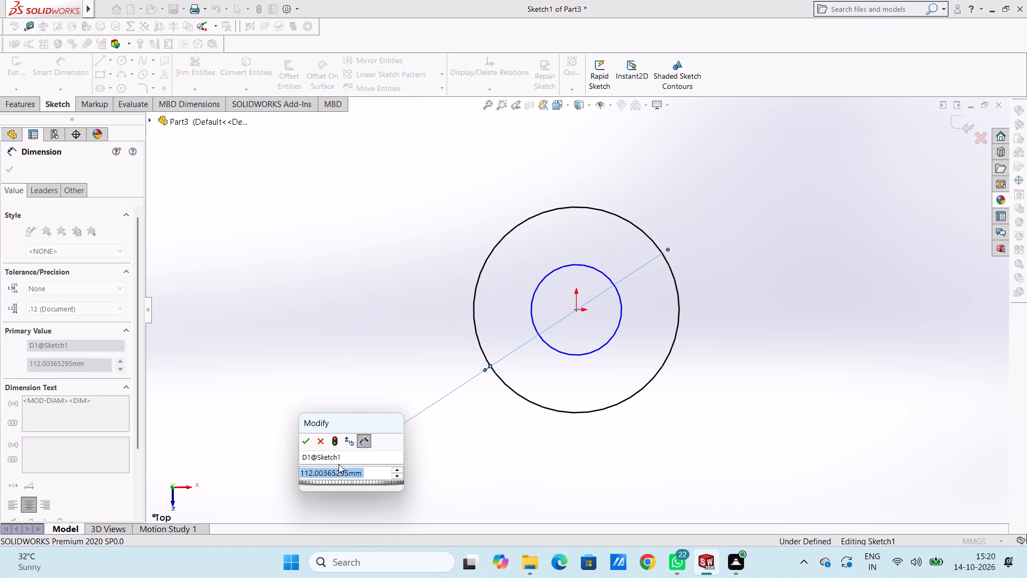
pyautogui.write('15')
pyautogui.press('Return')
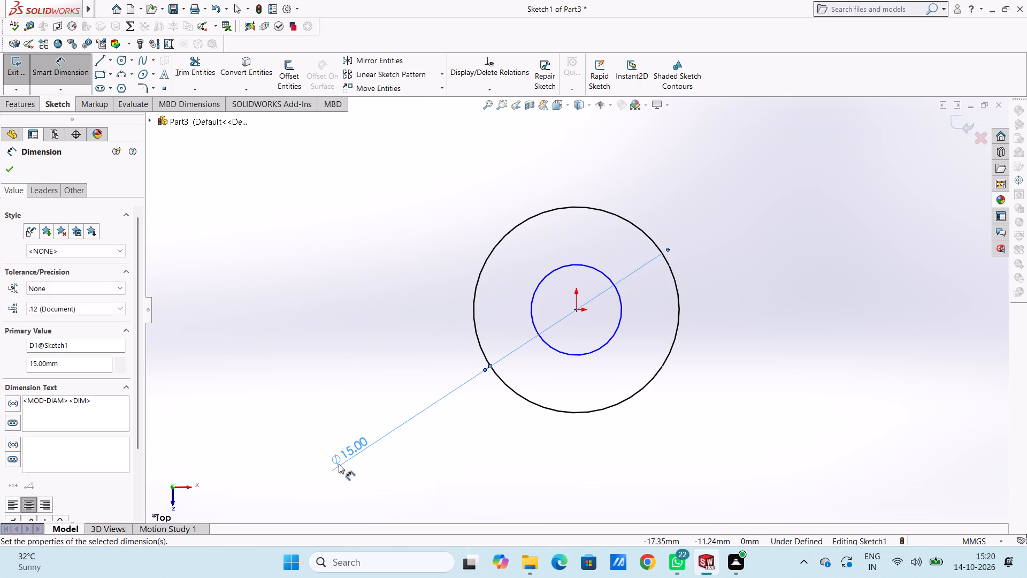
pyautogui.click(347, 358)
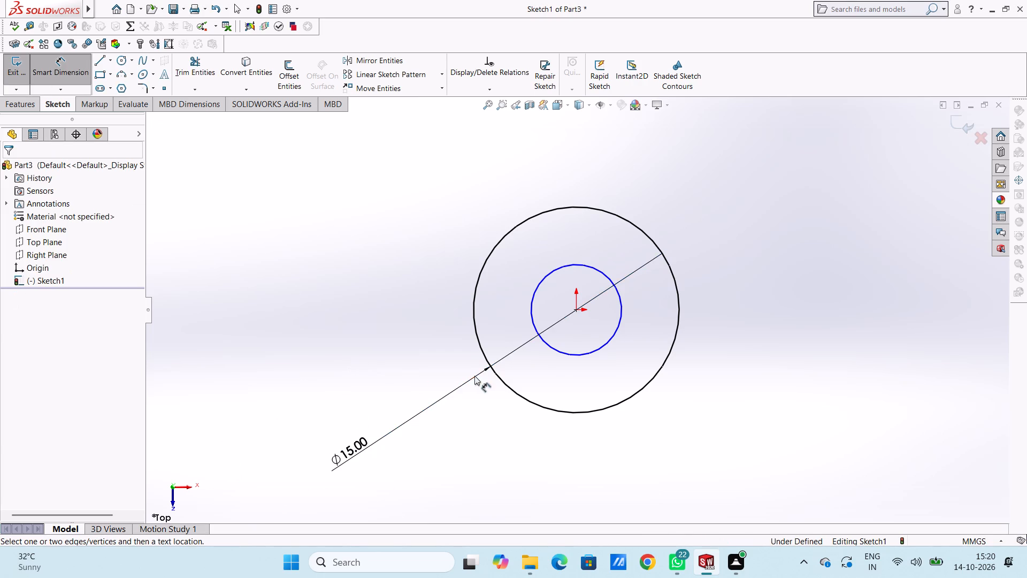
# Dimension the inner circle with a diameter of 38 mm.
pyautogui.click(555, 352)
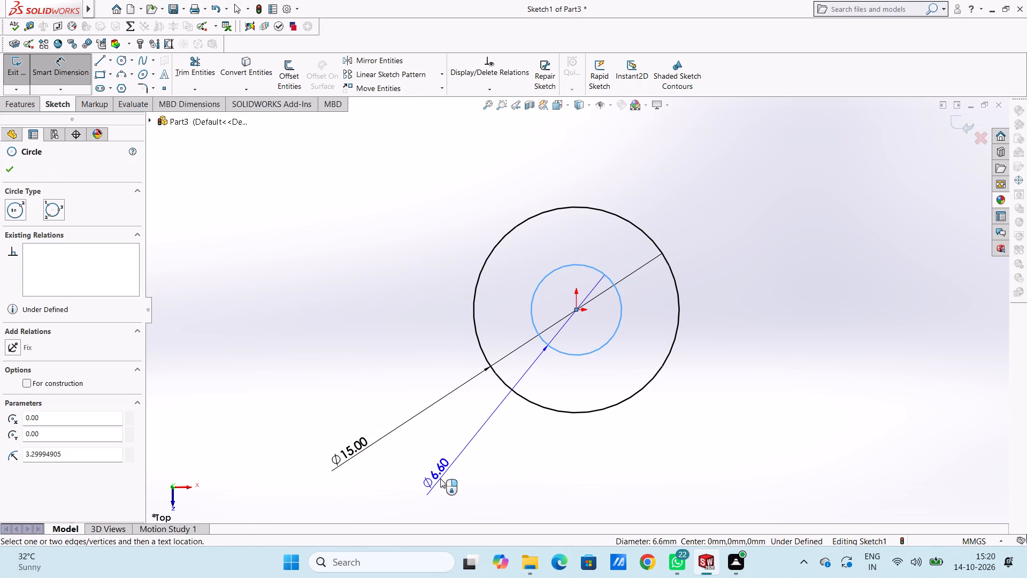
pyautogui.click(440, 478)
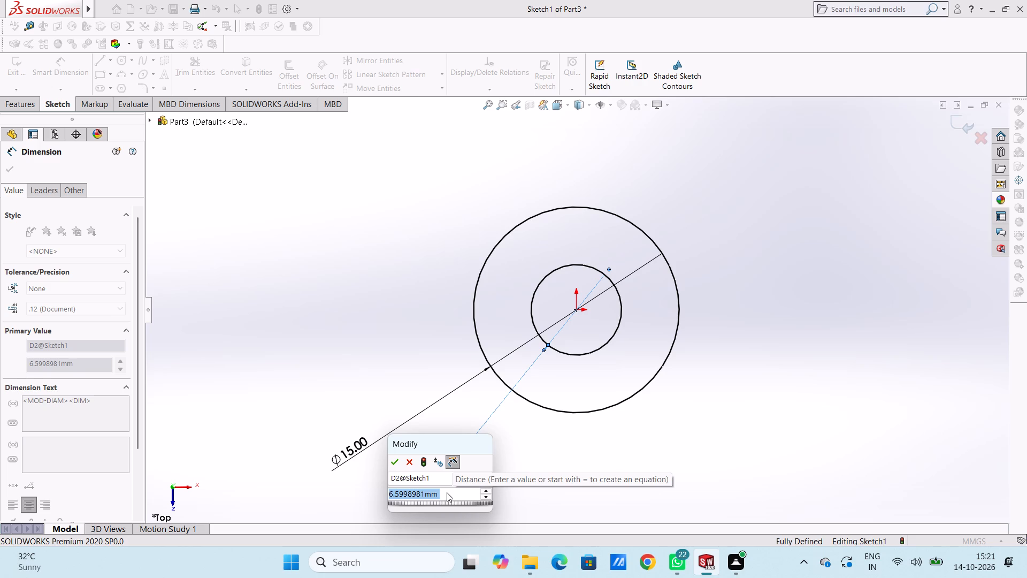
pyautogui.write('38')
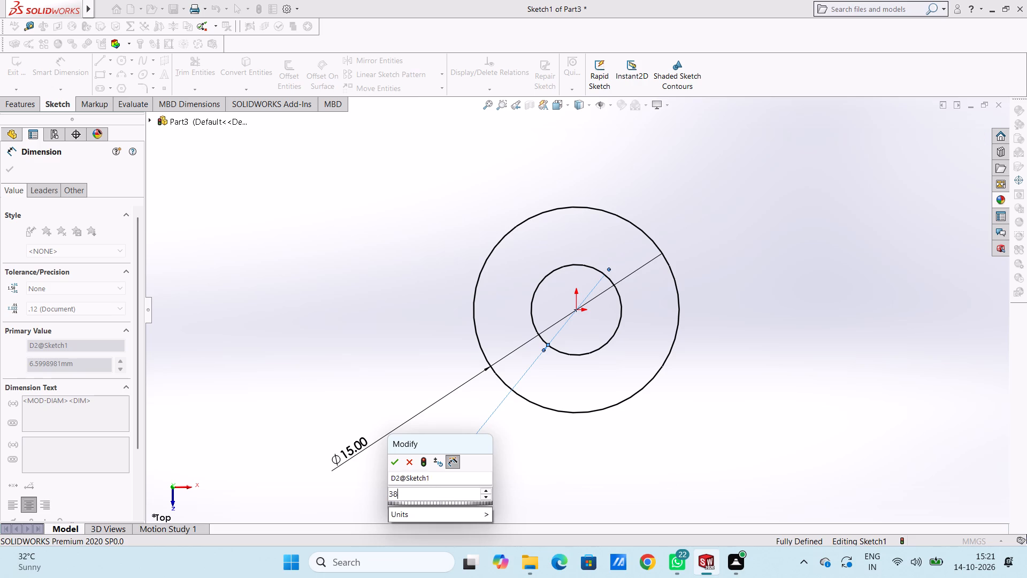
pyautogui.press('Return')
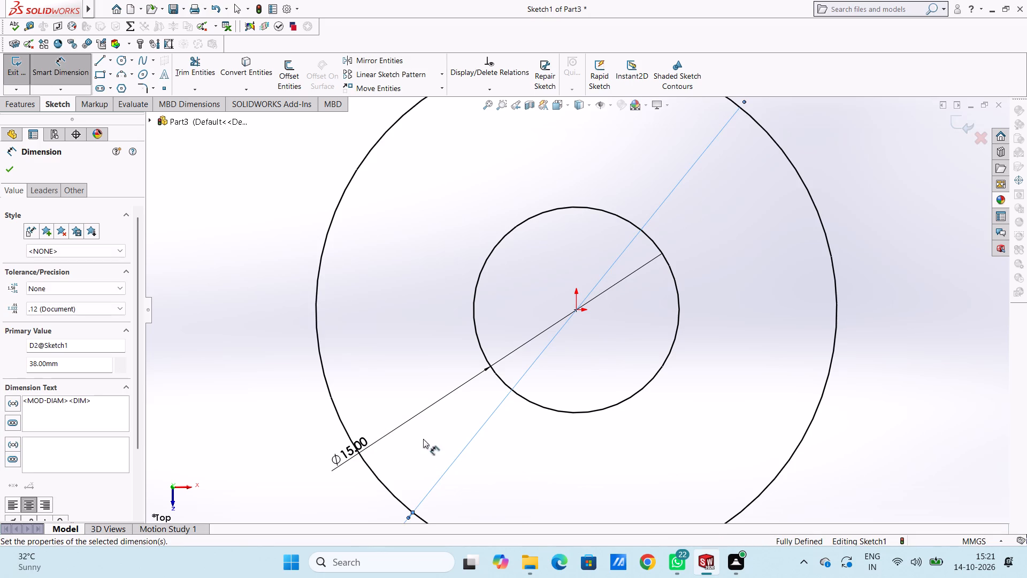
pyautogui.click(263, 330)
# Change the 15 mm circle's diameter to 230 mm.
pyautogui.scroll(4, 263, 330)
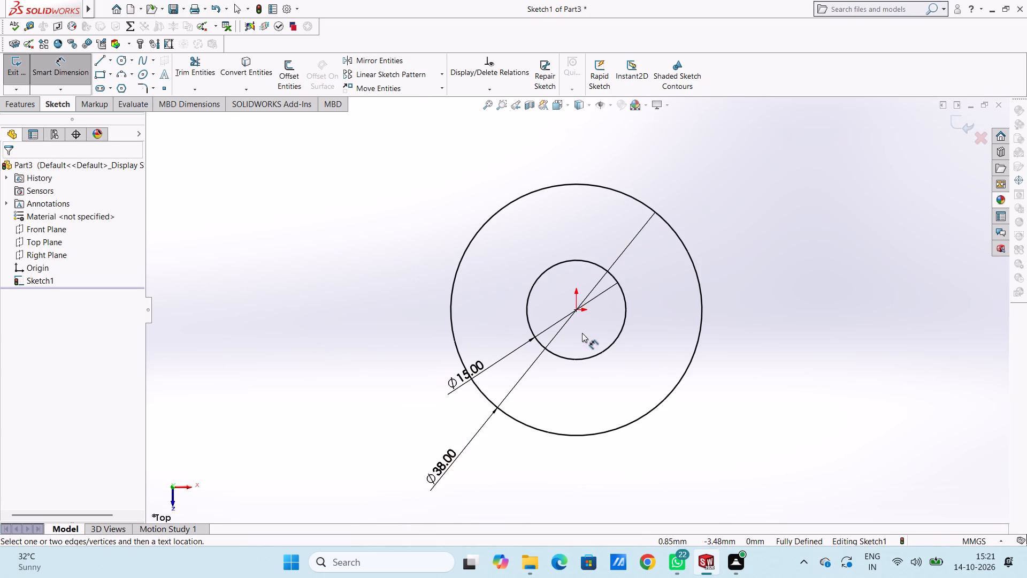
pyautogui.scroll(2, 582, 333)
pyautogui.scroll(-3, 612, 337)
pyautogui.scroll(3, 597, 332)
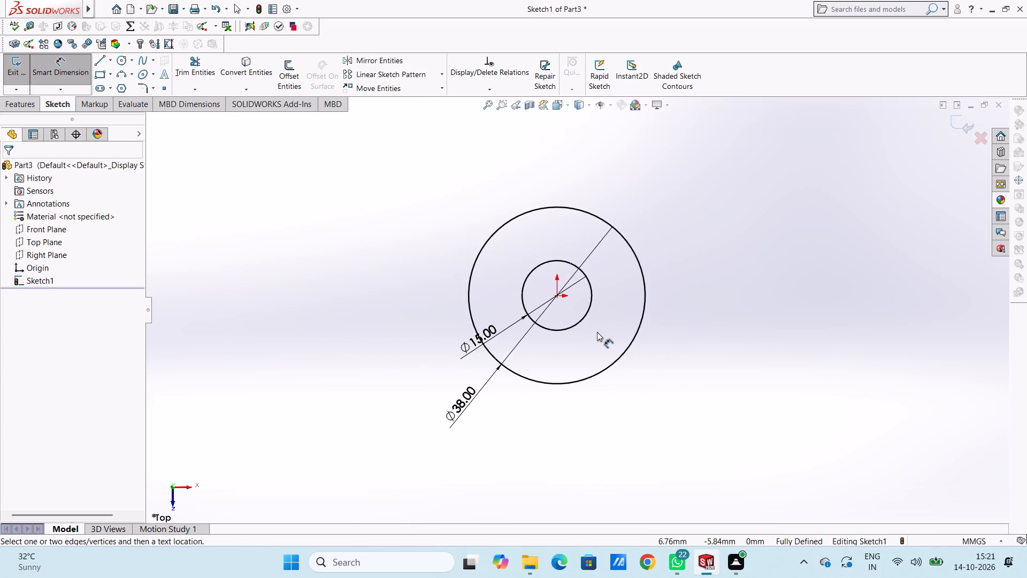
pyautogui.doubleClick(470, 348)
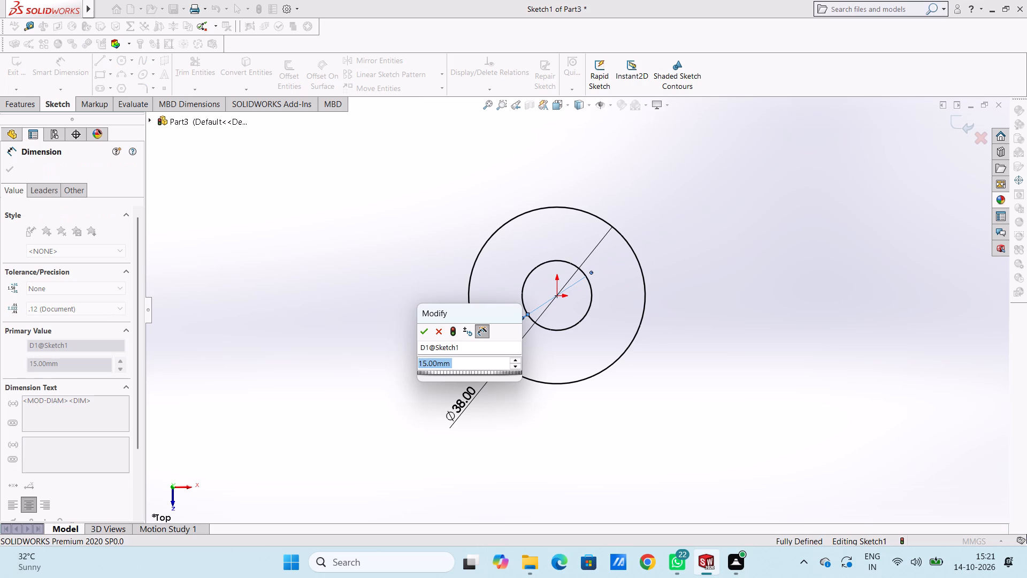
pyautogui.write('230')
pyautogui.press('Return')
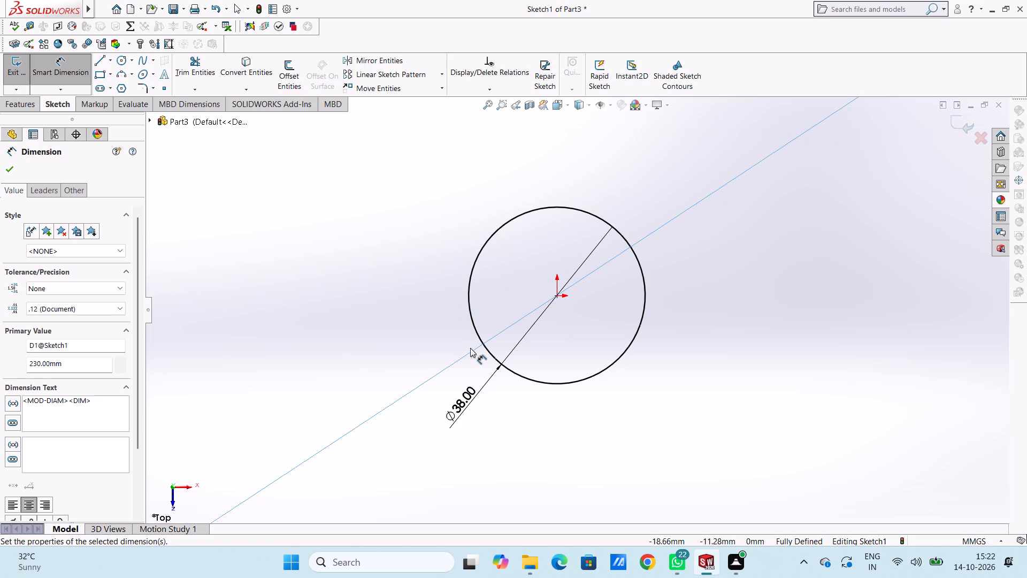
# Reposition the 230 mm and 38 mm diameter dimension labels outside the circles, clear of the geometry and of each other.
pyautogui.scroll(7, 486, 358)
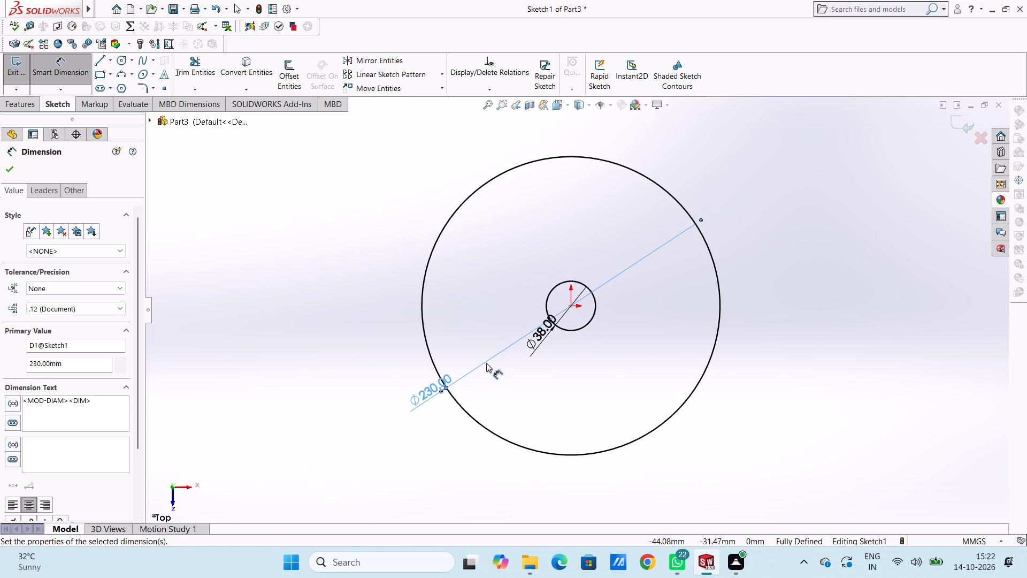
pyautogui.scroll(-1, 573, 334)
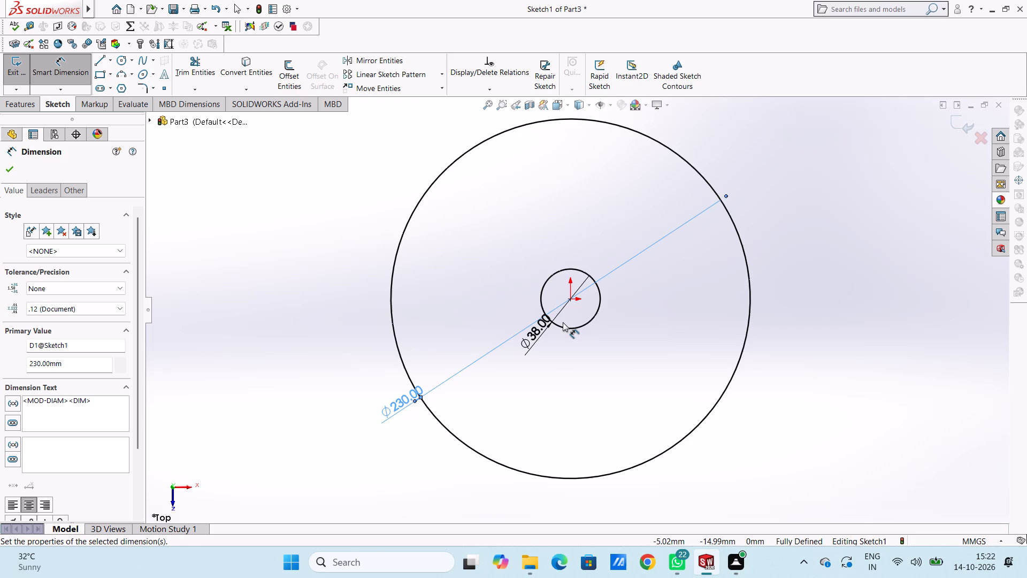
pyautogui.scroll(1, 563, 322)
pyautogui.scroll(-3, 562, 327)
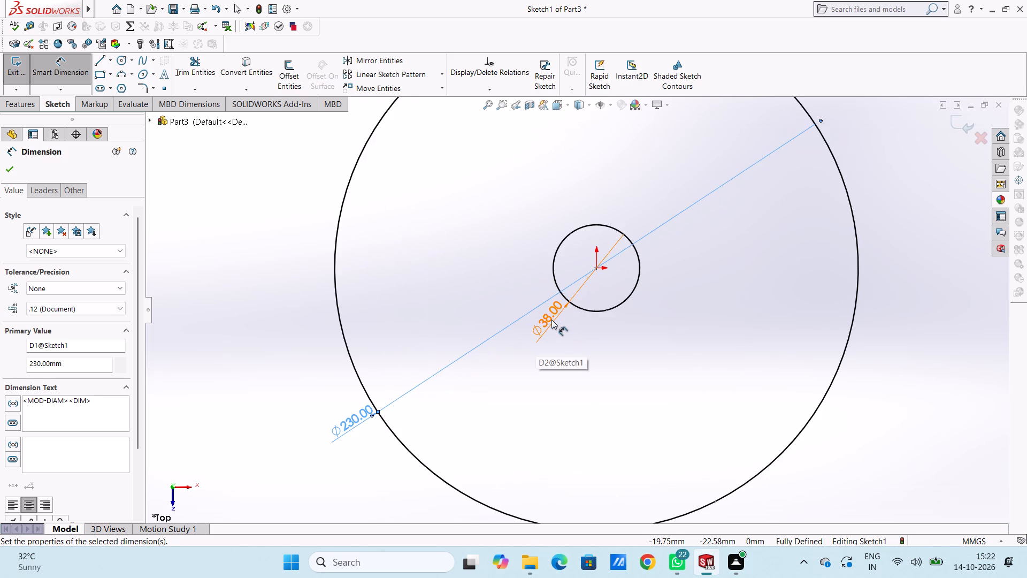
pyautogui.moveTo(551, 318); pyautogui.dragTo(363, 496)
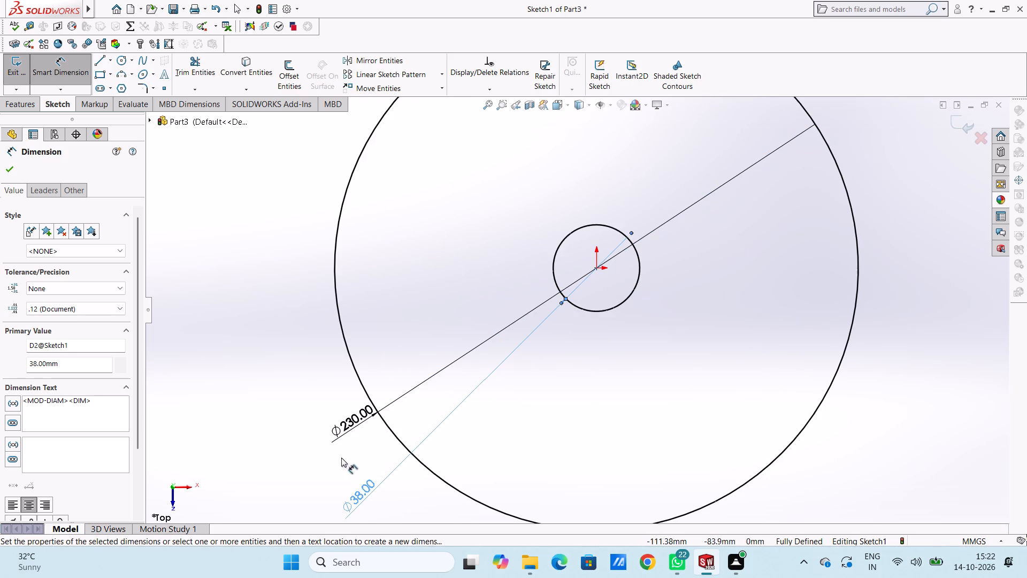
pyautogui.click(302, 419)
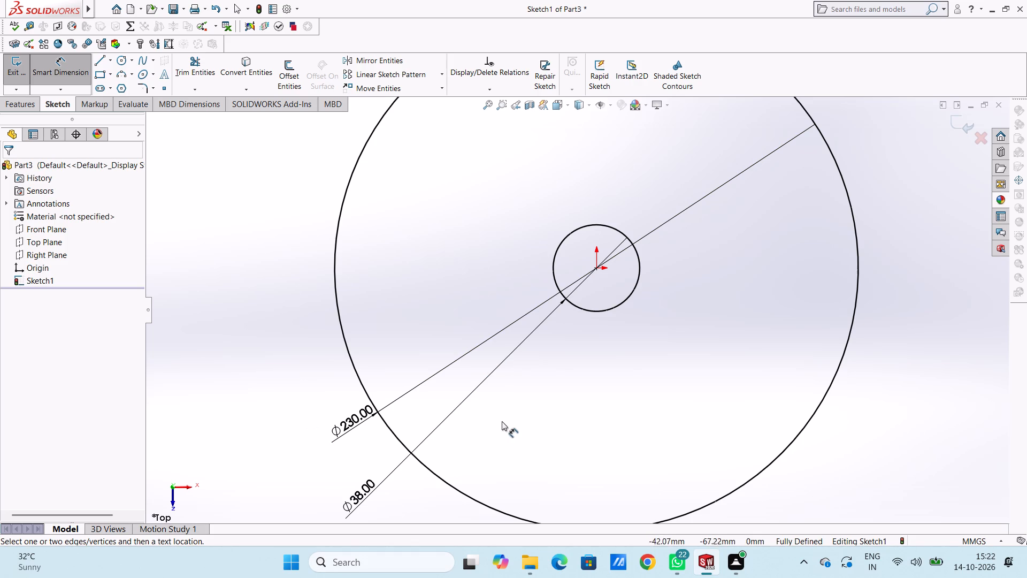
pyautogui.scroll(3, 510, 417)
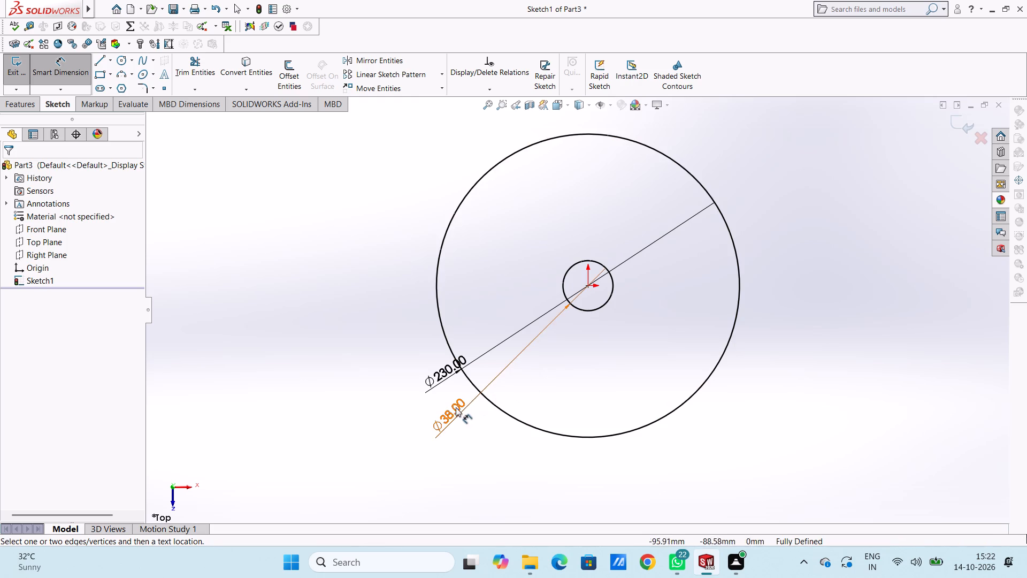
pyautogui.moveTo(455, 408); pyautogui.dragTo(369, 460)
pyautogui.click(349, 398)
pyautogui.moveTo(455, 371); pyautogui.dragTo(271, 451)
pyautogui.click(329, 294)
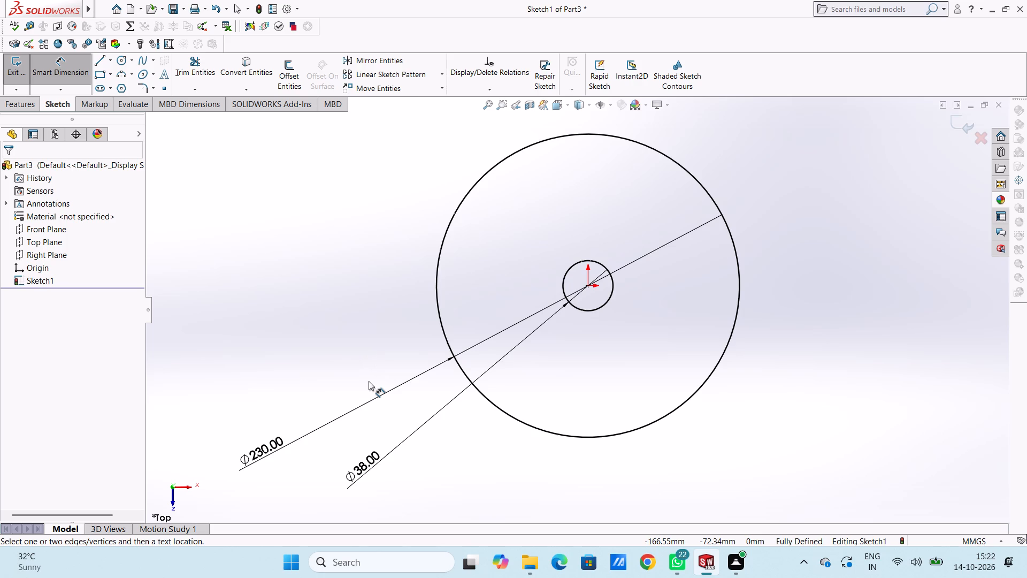
pyautogui.scroll(4, 374, 370)
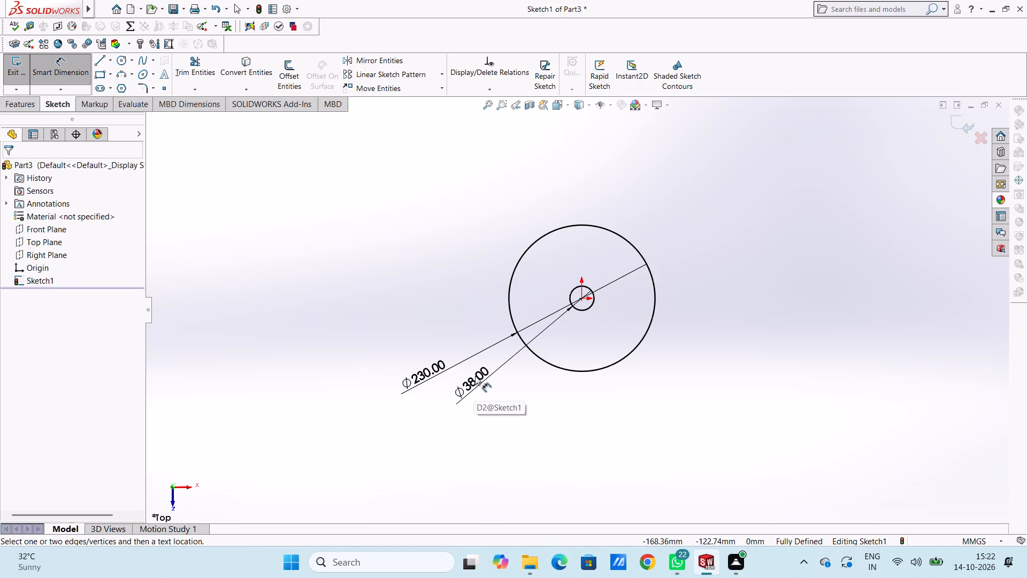
pyautogui.moveTo(475, 376); pyautogui.dragTo(435, 433)
pyautogui.click(324, 399)
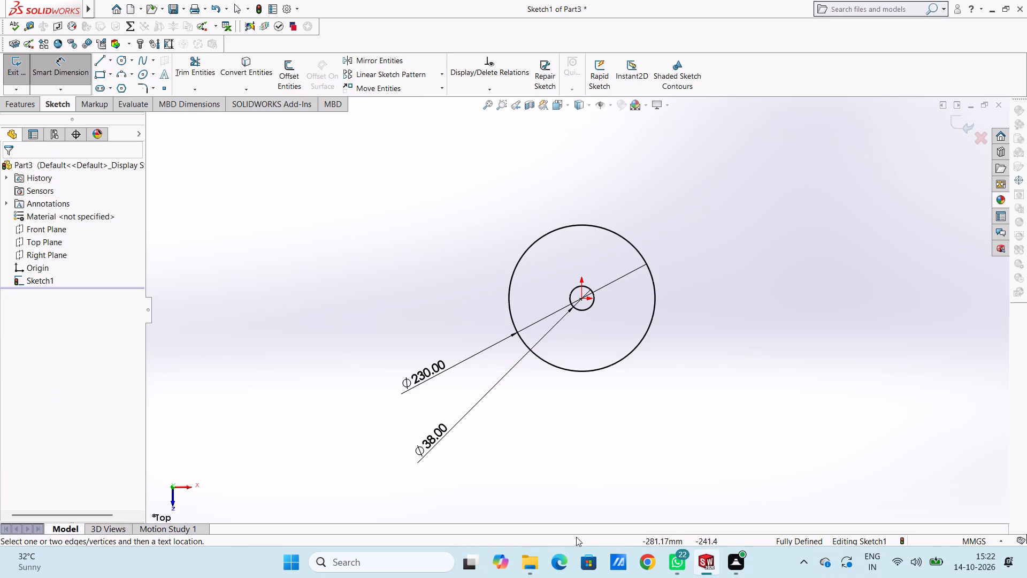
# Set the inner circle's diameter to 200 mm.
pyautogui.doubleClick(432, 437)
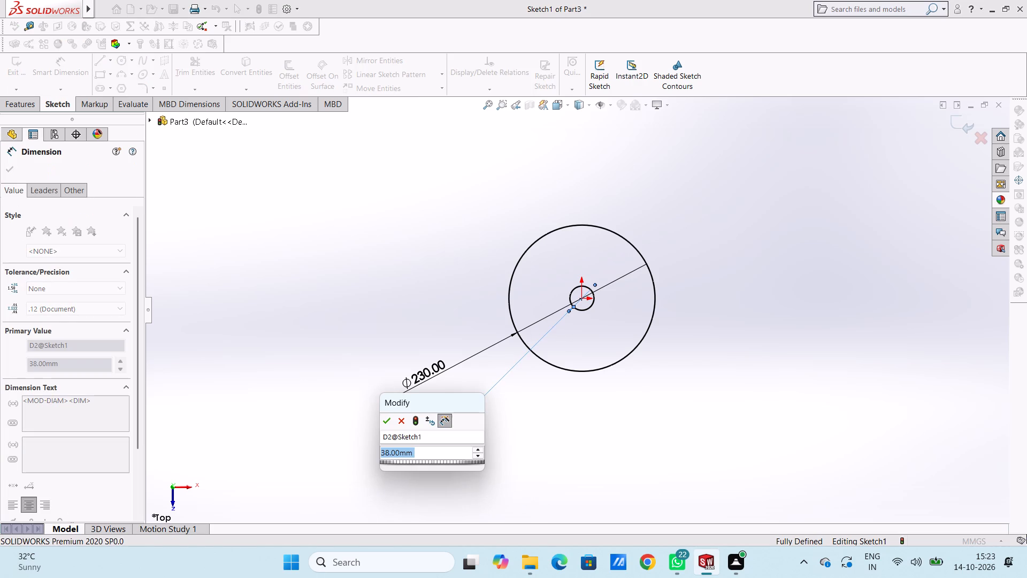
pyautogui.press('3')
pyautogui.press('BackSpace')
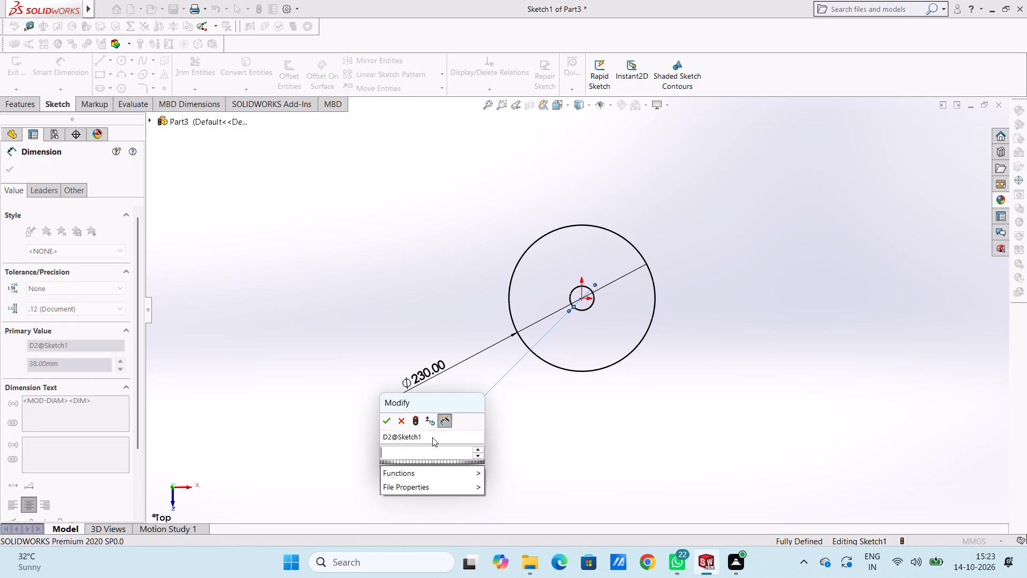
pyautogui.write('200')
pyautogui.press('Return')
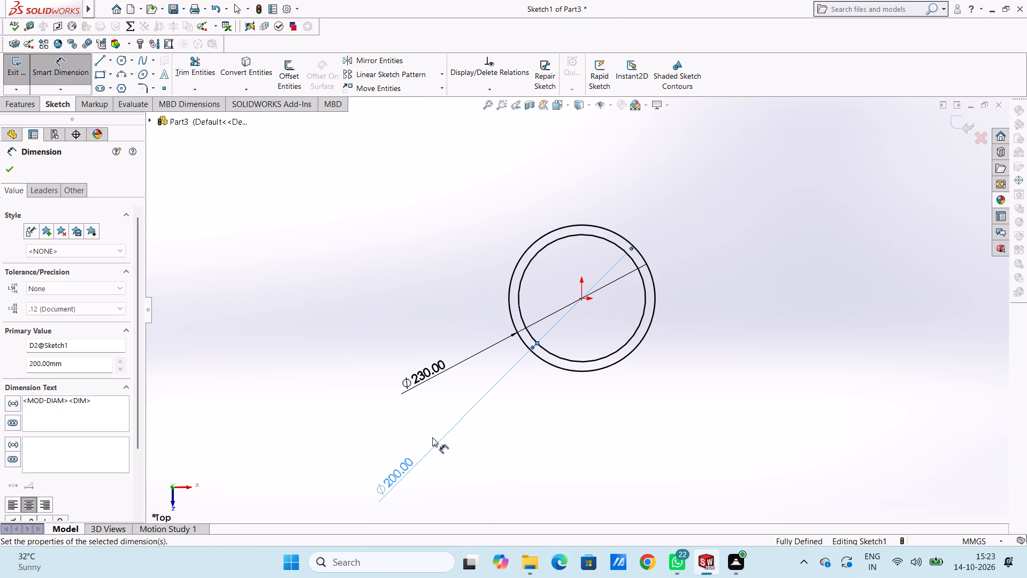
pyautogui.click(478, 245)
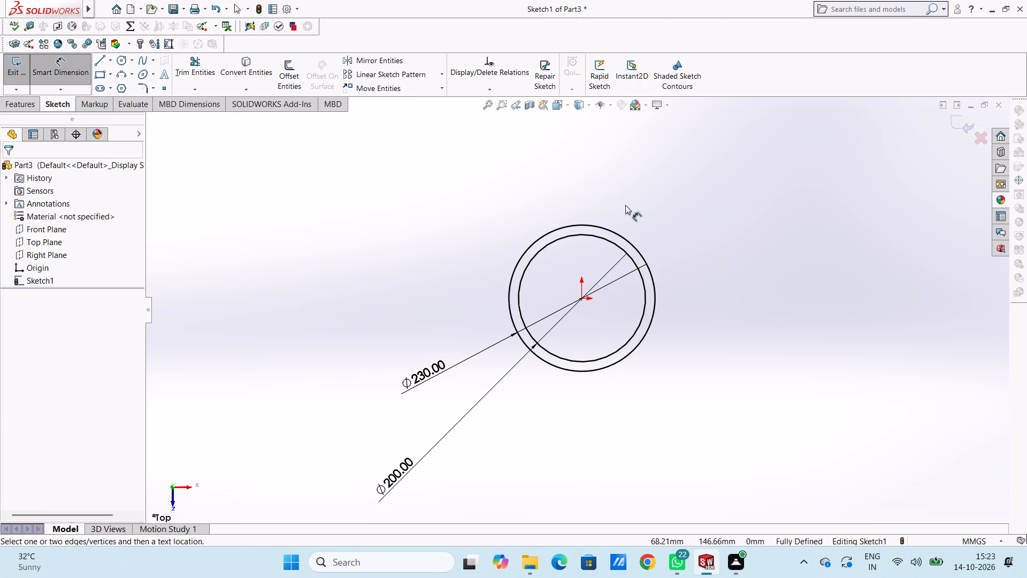
# Set the inner circle's diameter to 190 mm.
pyautogui.scroll(2, 621, 210)
pyautogui.scroll(-3, 604, 254)
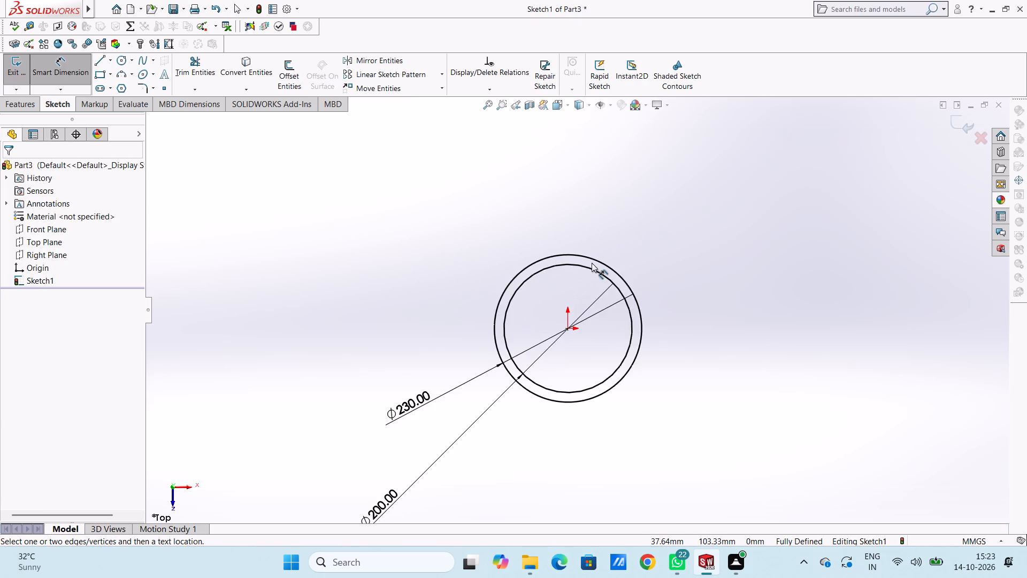
pyautogui.scroll(4, 593, 260)
pyautogui.doubleClick(458, 429)
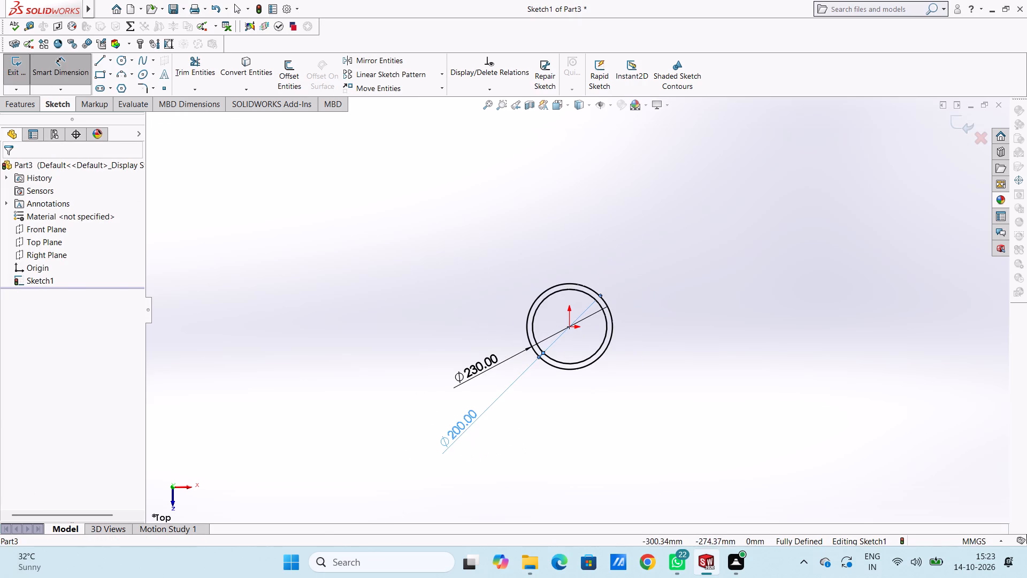
pyautogui.write('190')
pyautogui.press('Return')
pyautogui.click(449, 293)
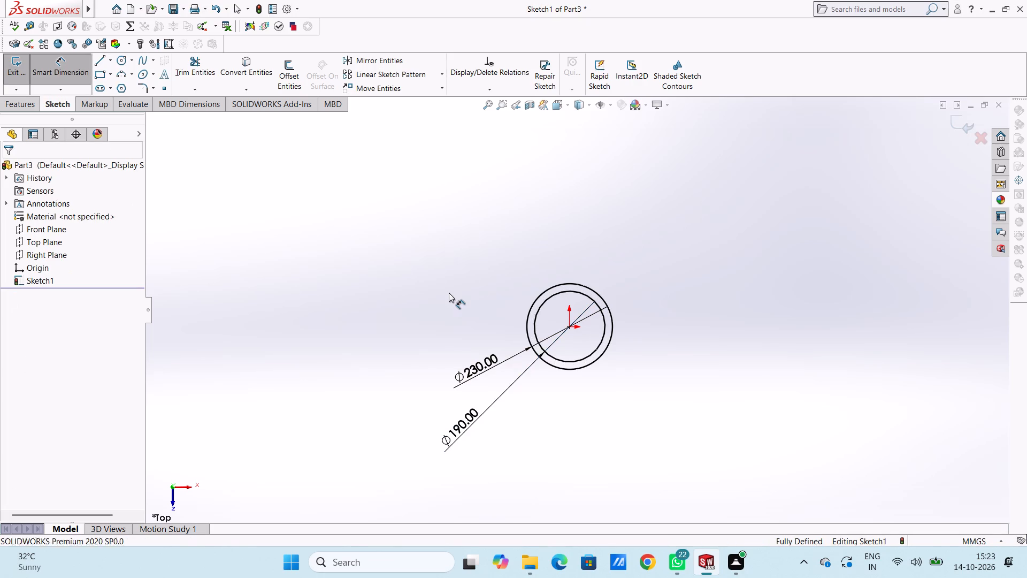
# Sketch a small circle about 27 mm in diameter, centred on the top quadrant point of the 190 mm circle.
pyautogui.scroll(-1, 594, 269)
pyautogui.scroll(-3, 579, 315)
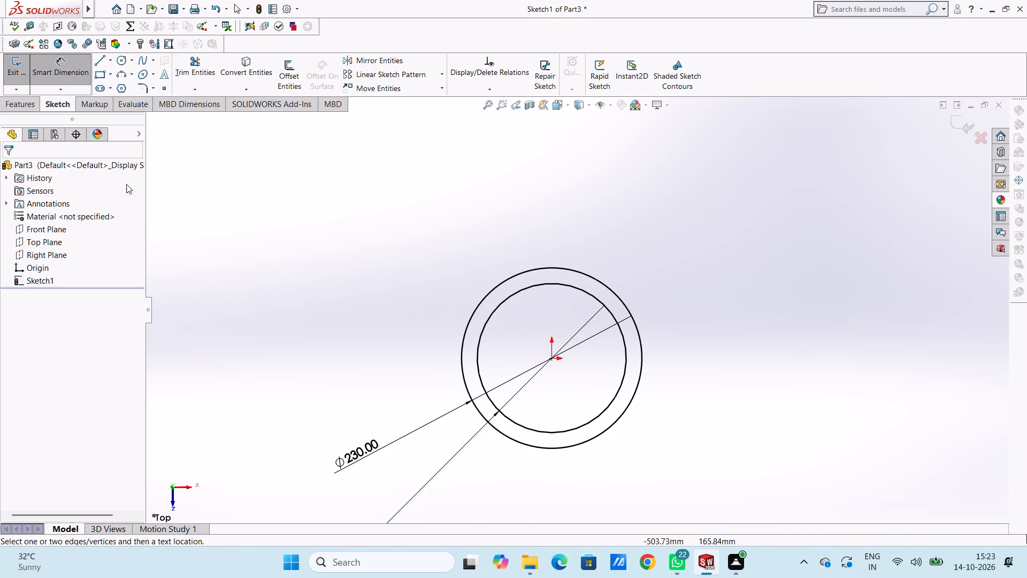
pyautogui.click(51, 72)
pyautogui.click(122, 61)
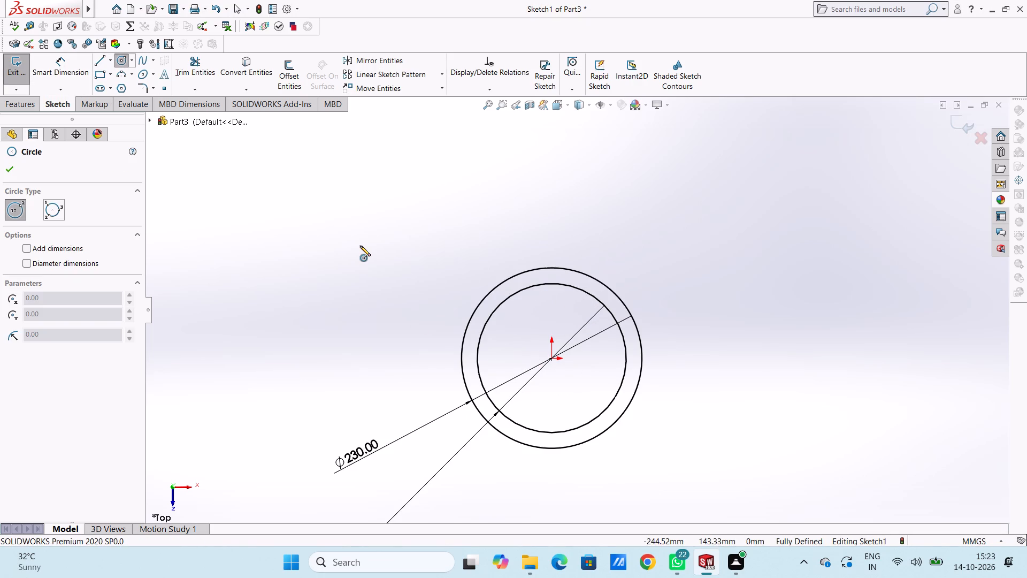
pyautogui.click(551, 283)
pyautogui.click(557, 293)
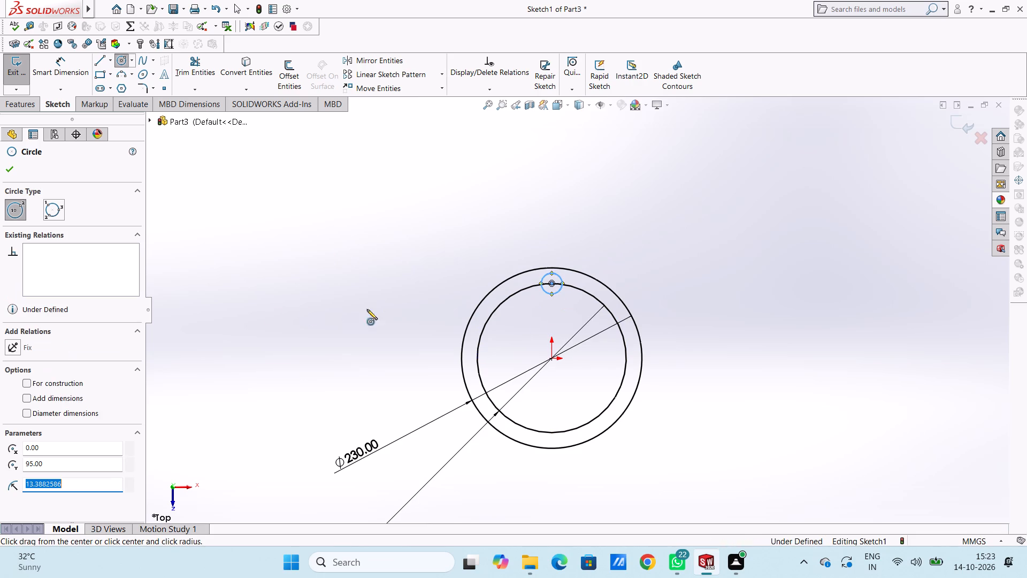
pyautogui.click(3, 169)
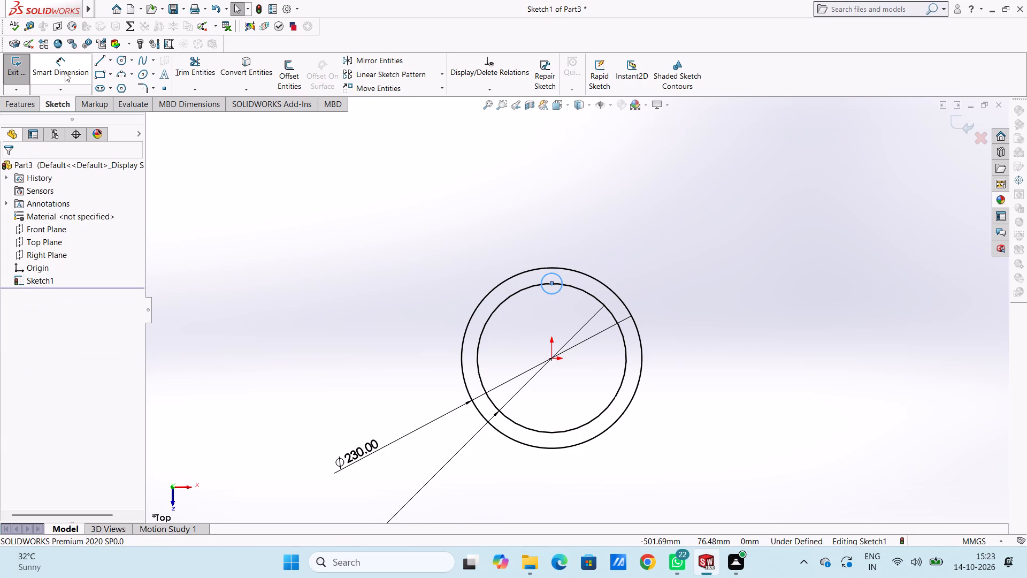
# Dimension the small circle with a diameter of 18 mm.
pyautogui.click(65, 72)
pyautogui.click(556, 271)
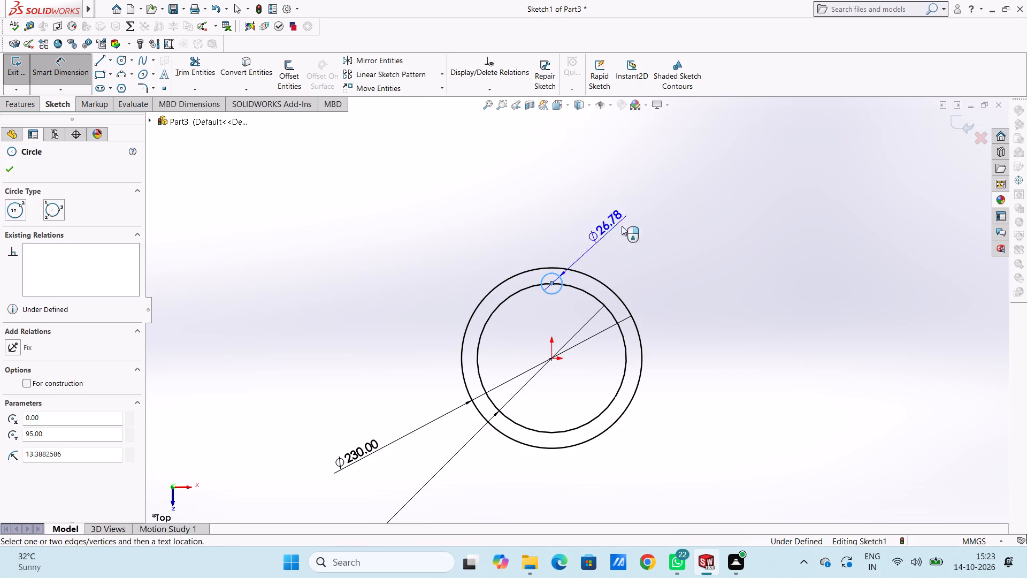
pyautogui.click(666, 209)
pyautogui.write('18')
pyautogui.press('Return')
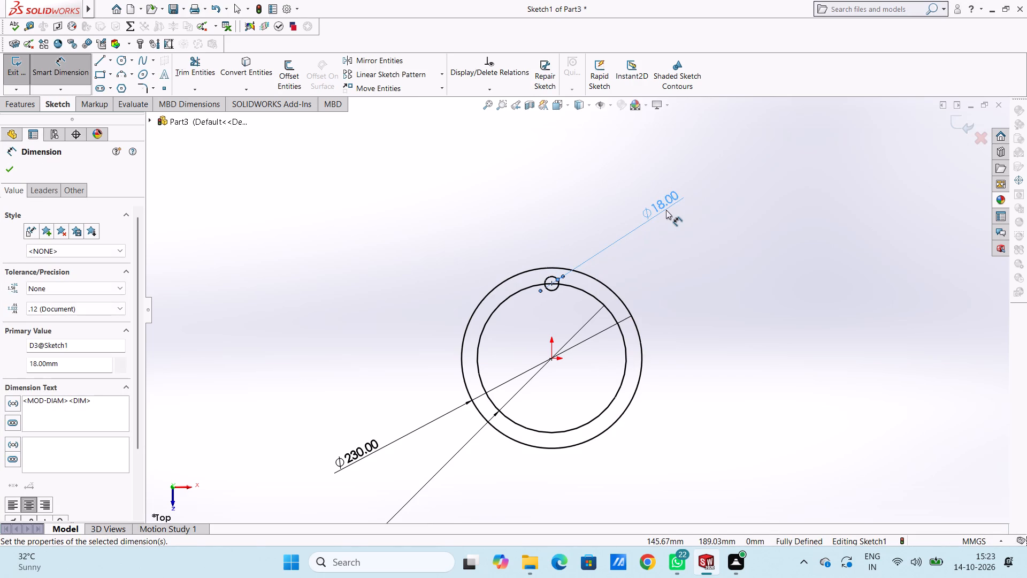
pyautogui.click(705, 290)
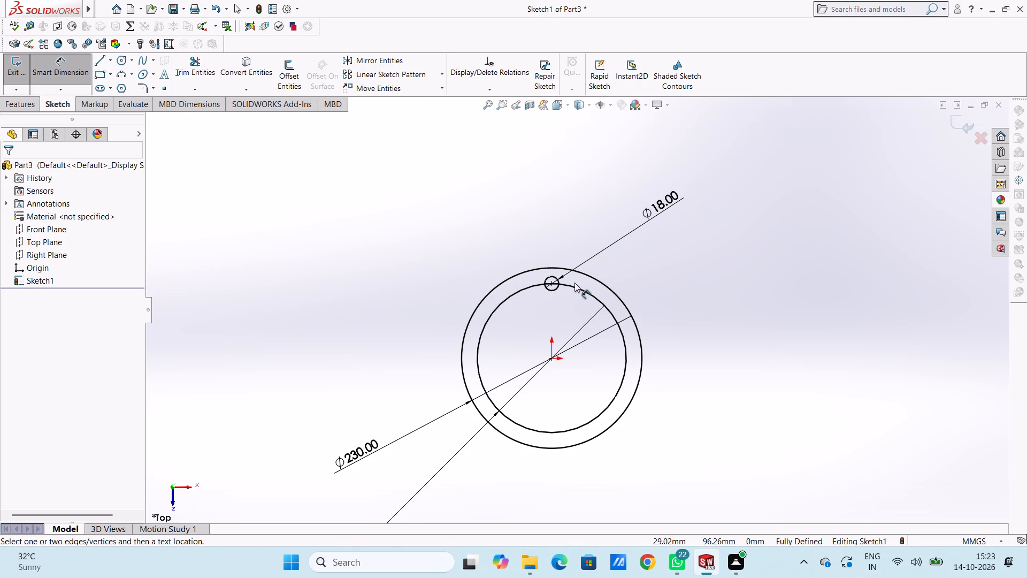
# Delete the 190 mm circle together with its associated dimension, leaving the small circle in place.
pyautogui.click(575, 288)
pyautogui.press('Delete')
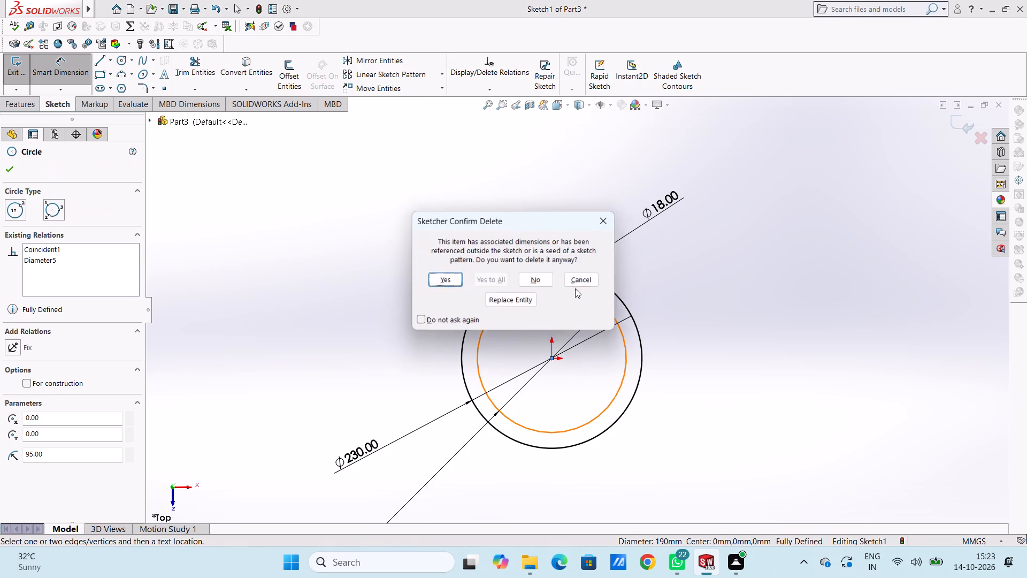
pyautogui.click(453, 276)
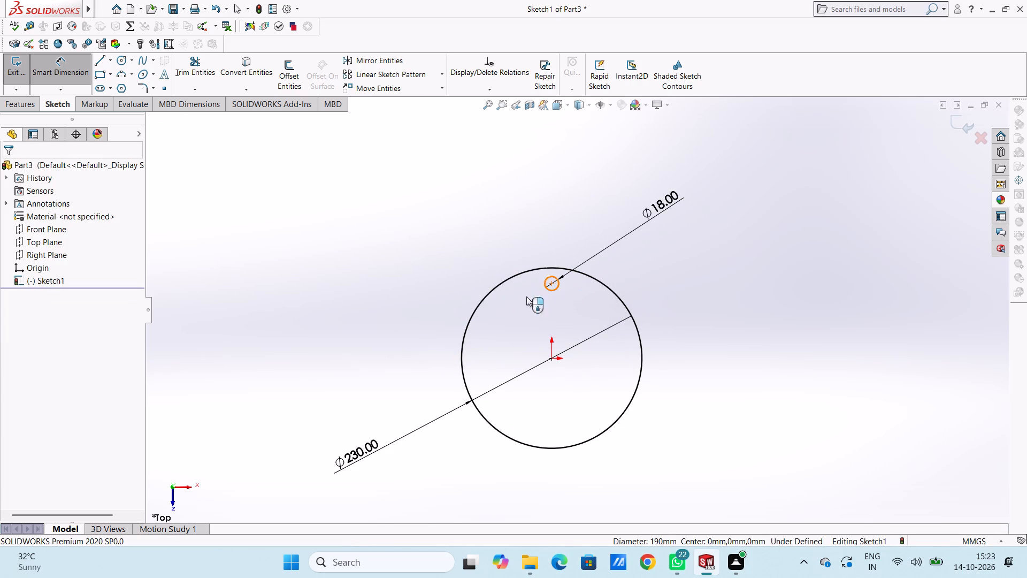
pyautogui.click(75, 67)
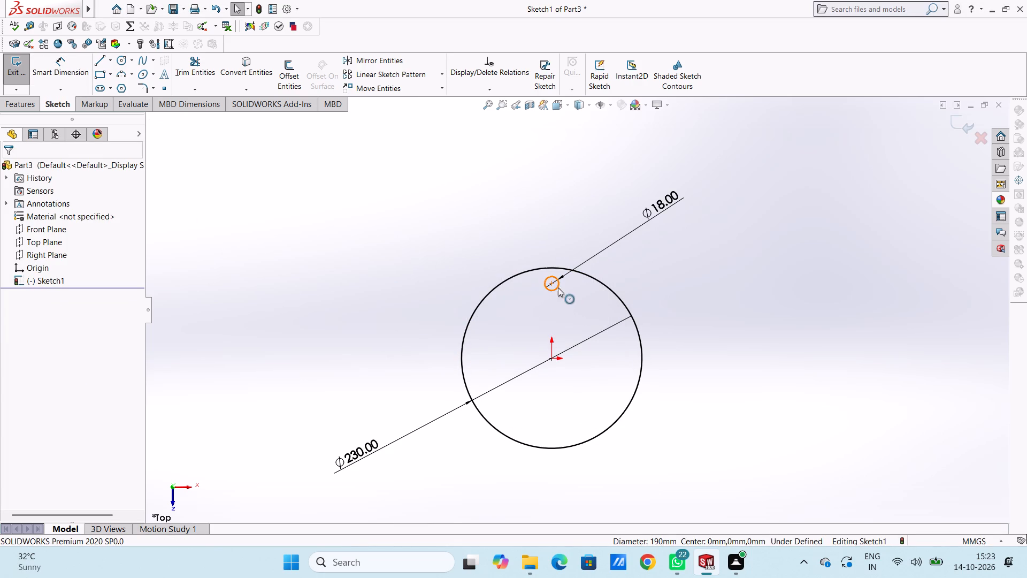
# Create a circular sketch pattern of the 18 mm circle about the origin with 6 equally spaced instances over 360 degrees.
pyautogui.click(557, 286)
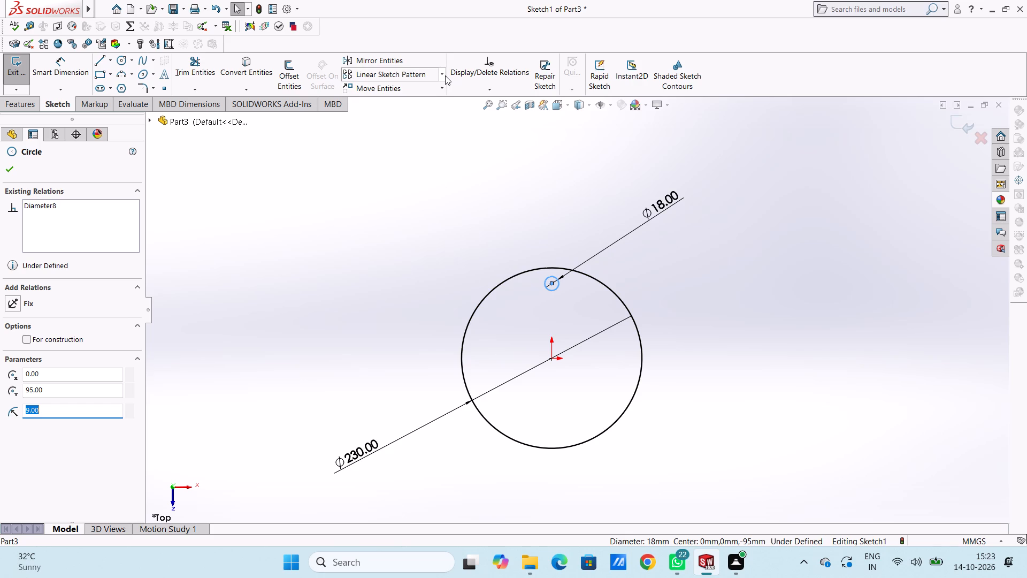
pyautogui.click(444, 74)
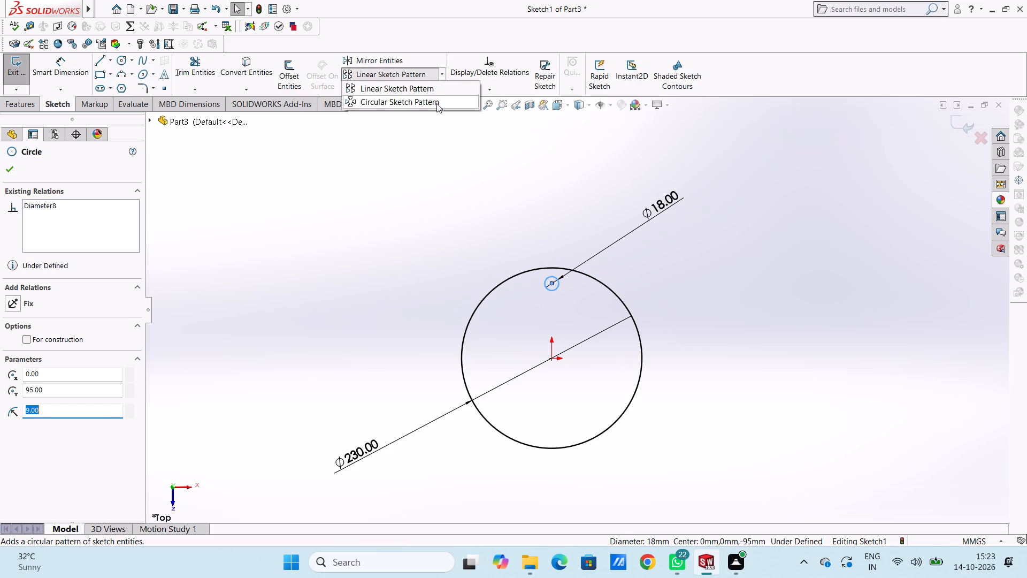
pyautogui.click(436, 103)
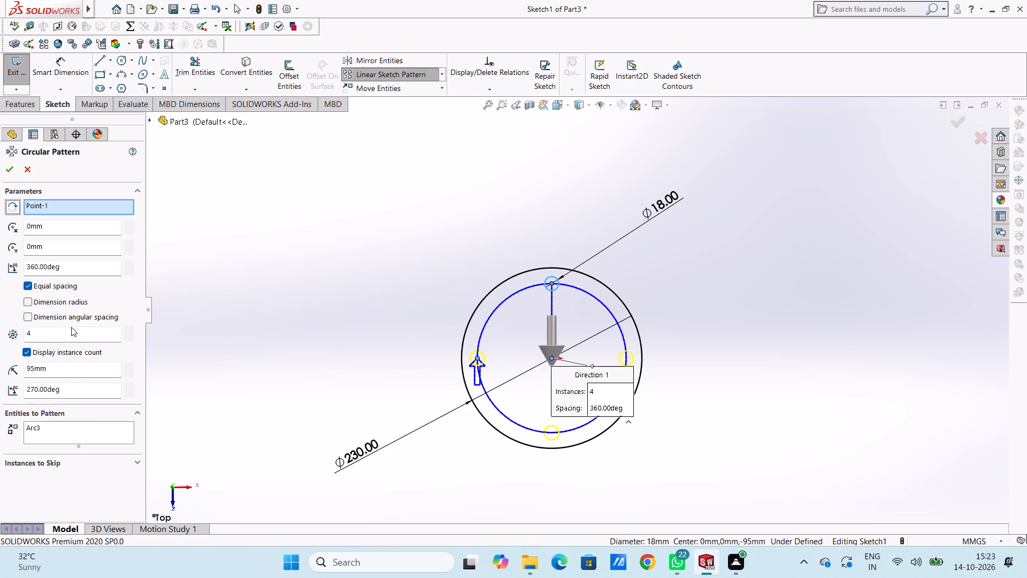
pyautogui.doubleClick(70, 333)
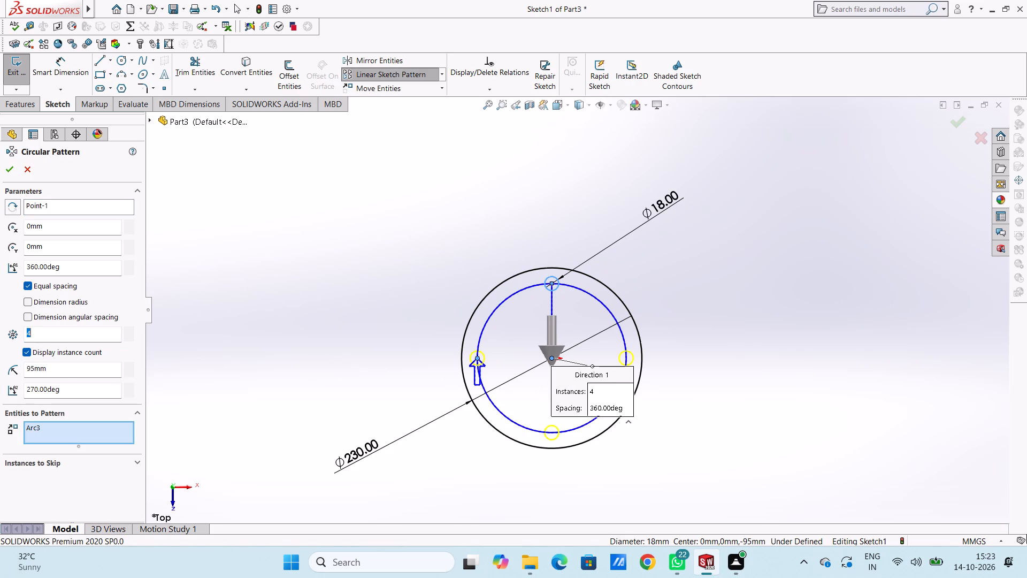
pyautogui.press('6')
pyautogui.press('Return')
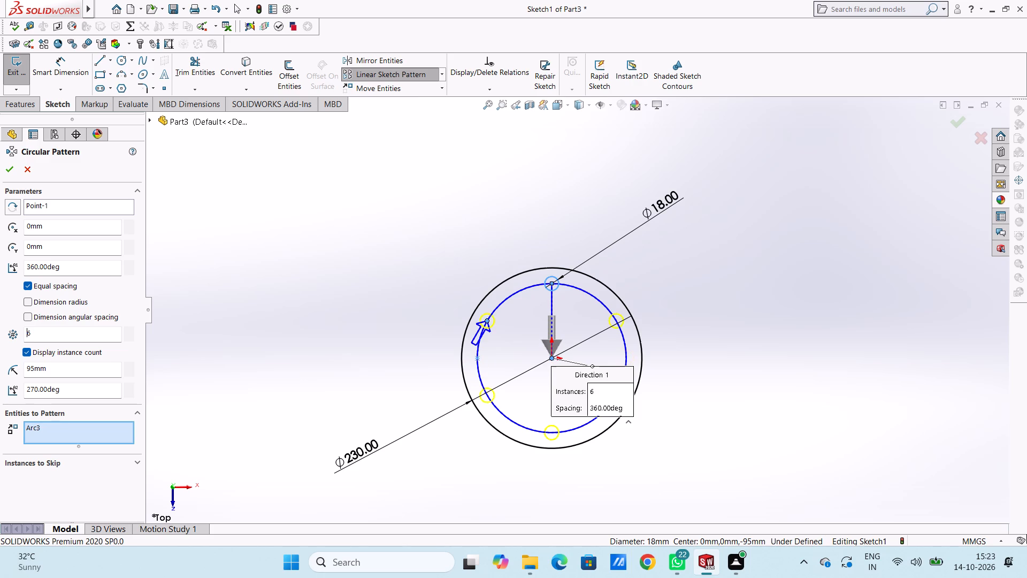
pyautogui.click(14, 173)
pyautogui.click(287, 264)
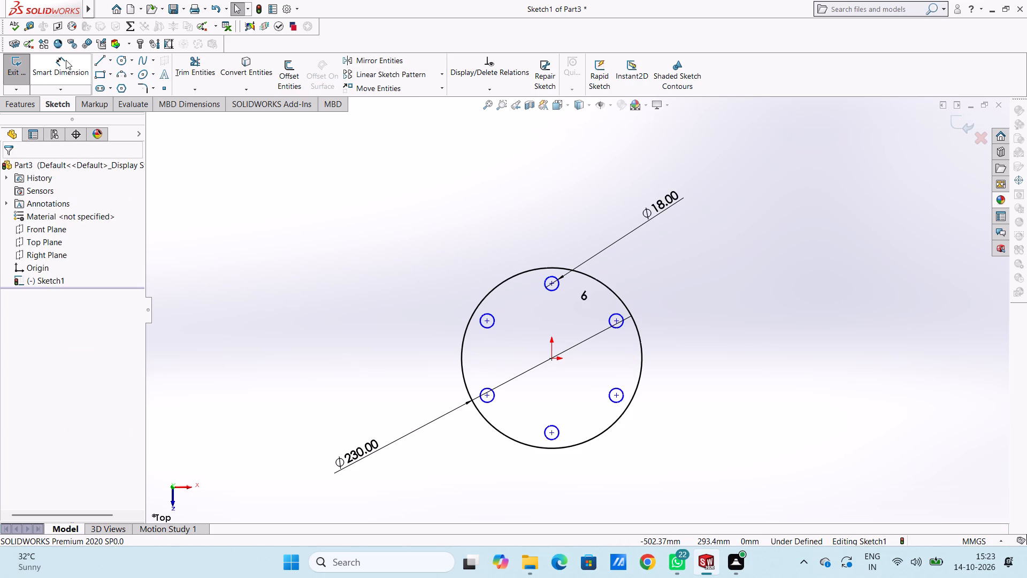
# Dimension the vertical distance between the origin and the centre of the topmost small circle.
pyautogui.click(66, 60)
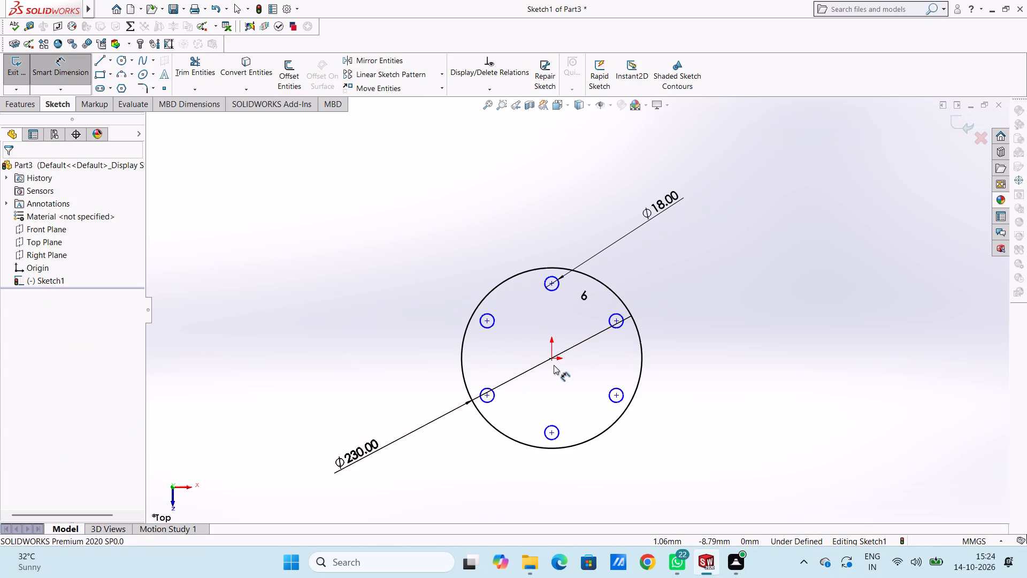
pyautogui.click(553, 359)
pyautogui.click(551, 283)
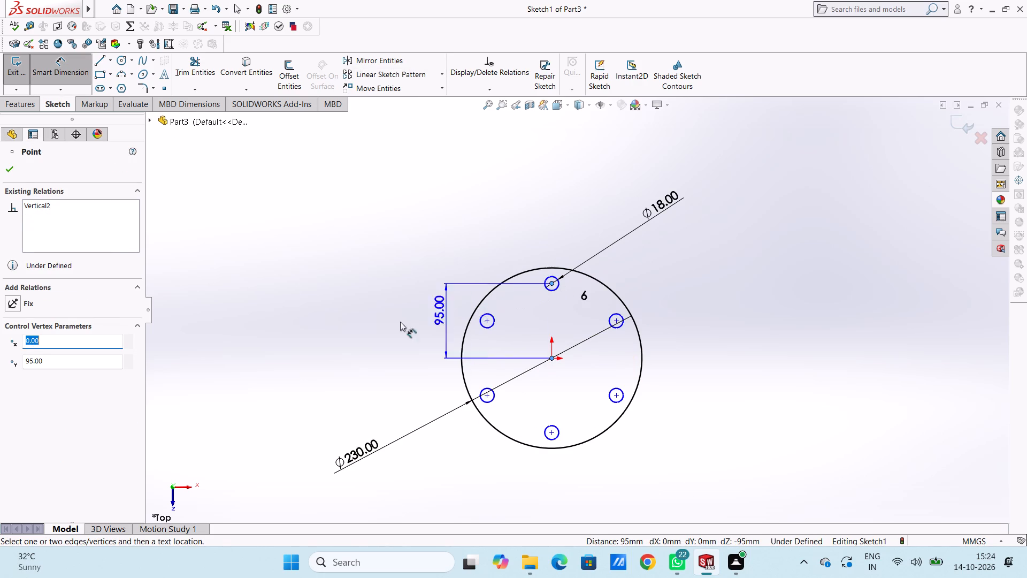
pyautogui.click(223, 362)
pyautogui.click(174, 346)
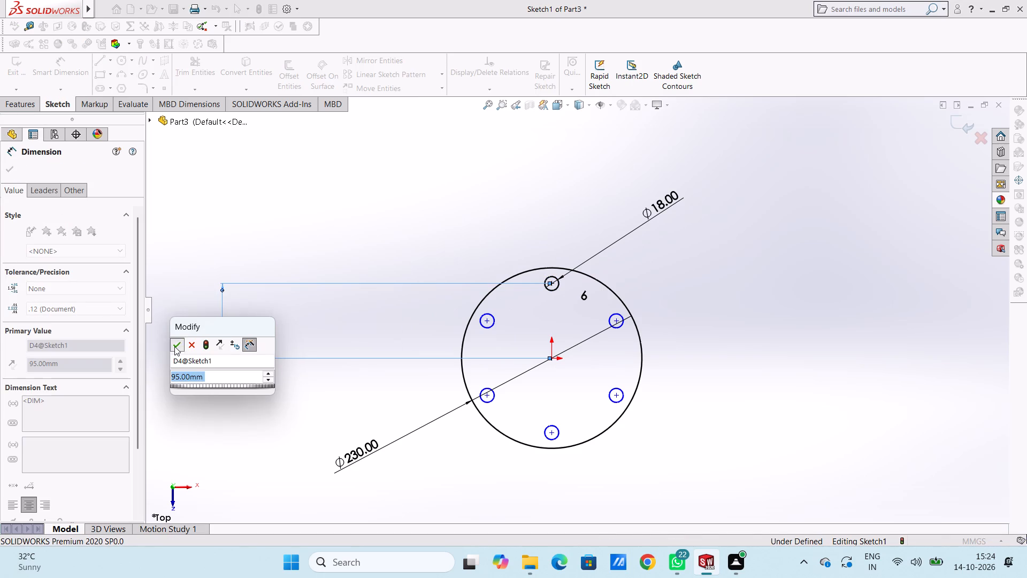
pyautogui.click(187, 312)
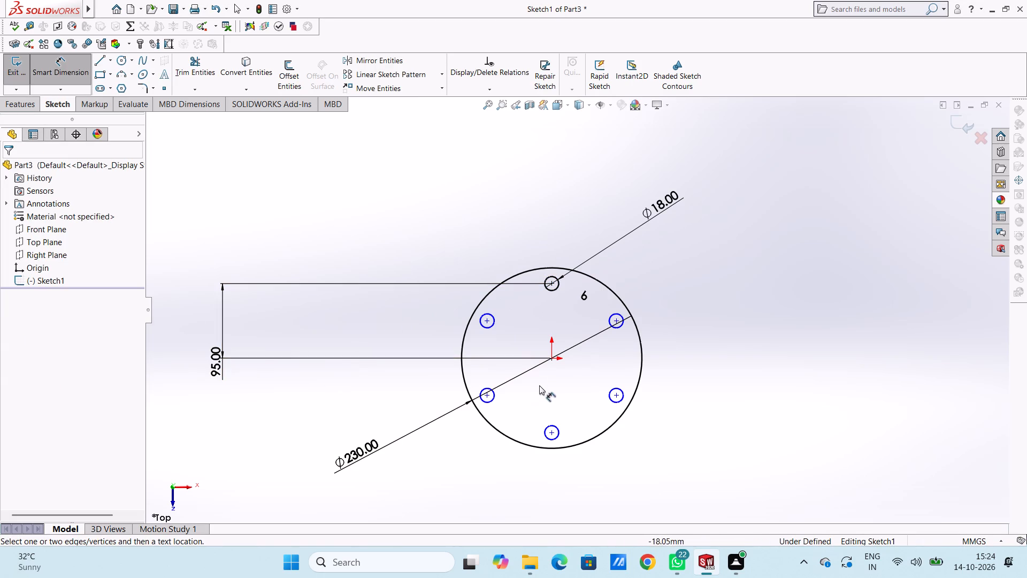
# Dimension the horizontal distance between the origin and the centre of the upper-left patterned circle.
pyautogui.click(553, 359)
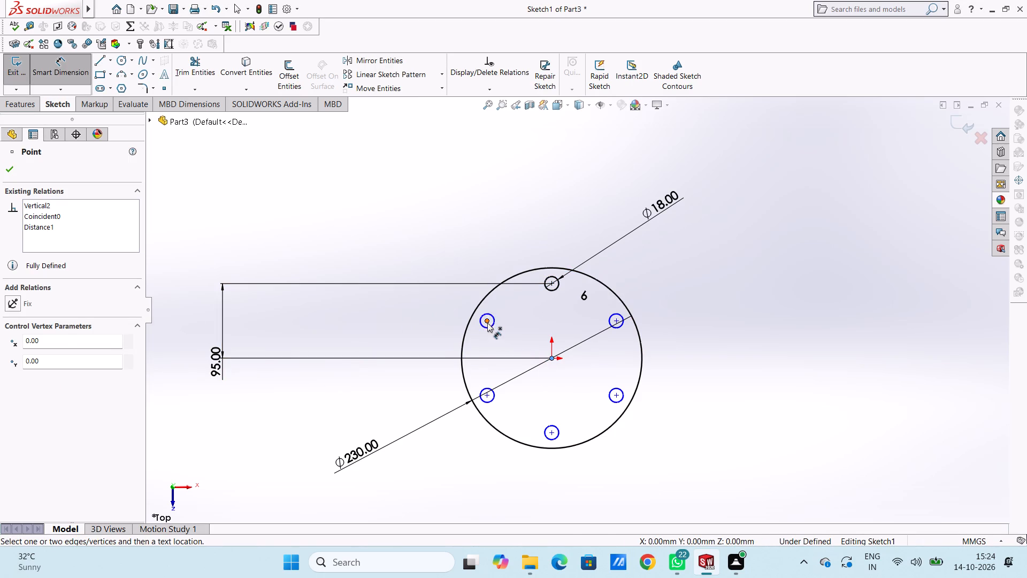
pyautogui.click(488, 321)
pyautogui.click(500, 135)
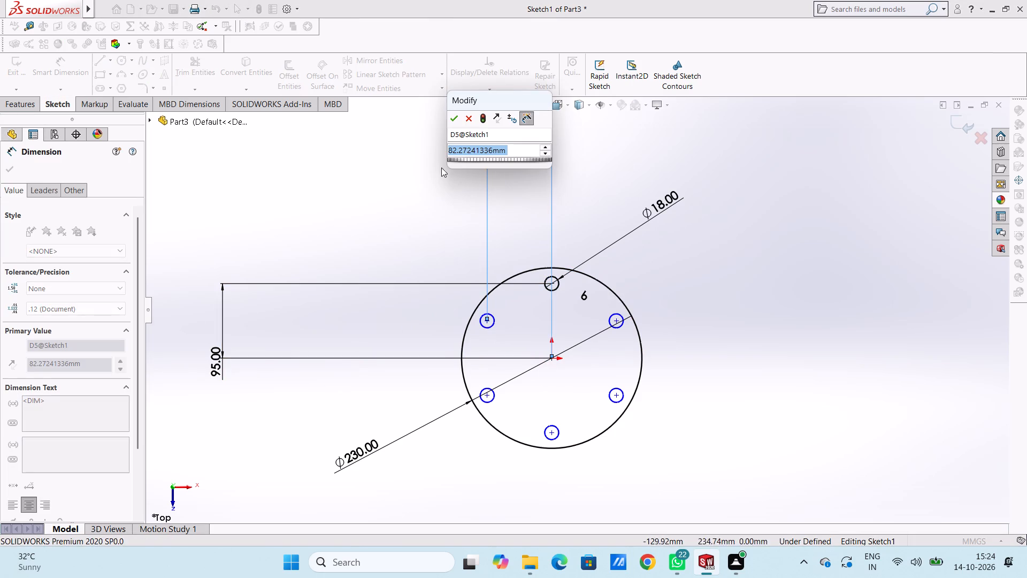
pyautogui.click(450, 121)
pyautogui.click(433, 173)
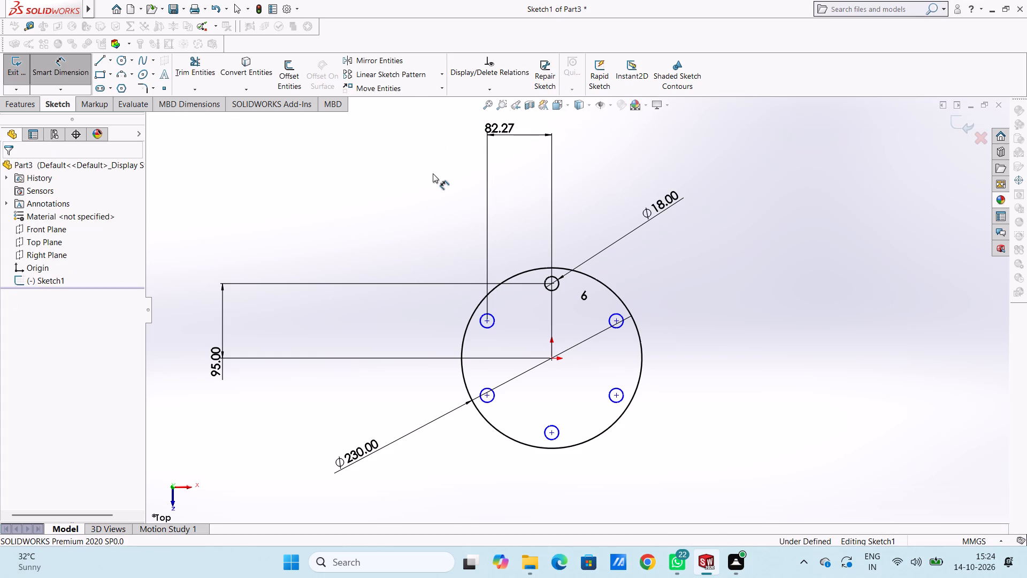
# Dimension the vertical distance between the origin and the centre of the upper-left patterned circle.
pyautogui.click(489, 320)
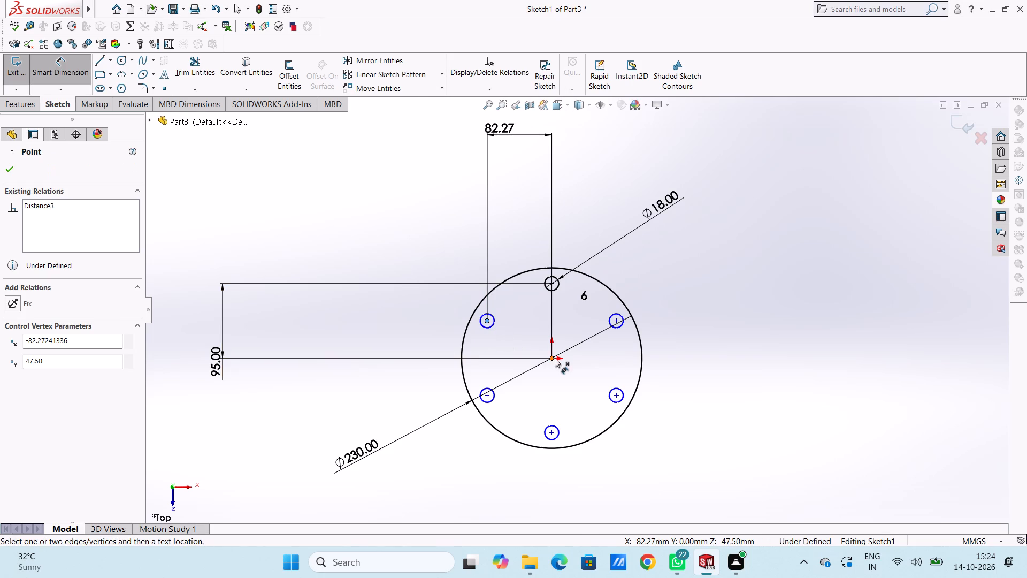
pyautogui.click(555, 358)
pyautogui.click(296, 347)
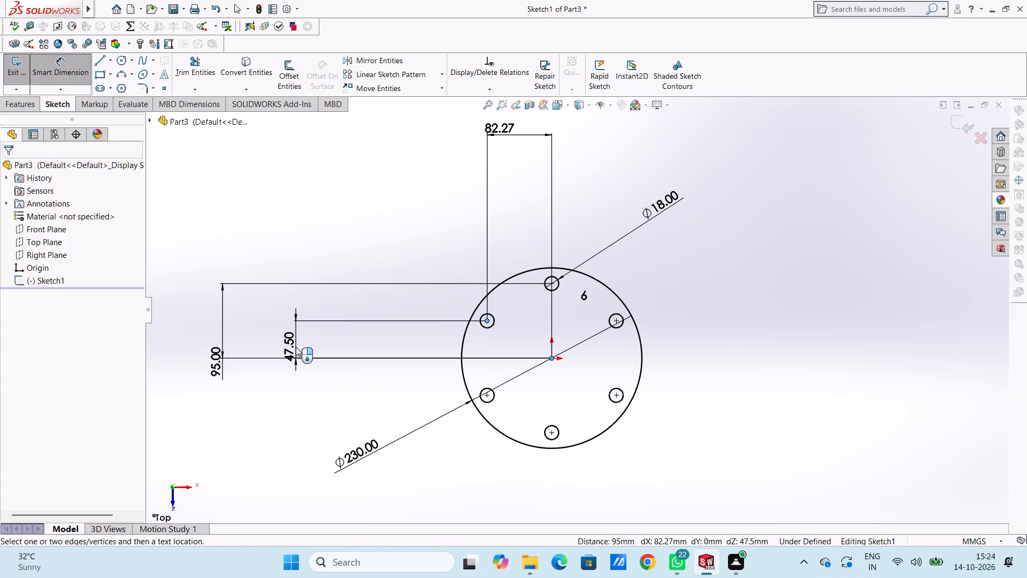
pyautogui.click(246, 324)
pyautogui.click(259, 308)
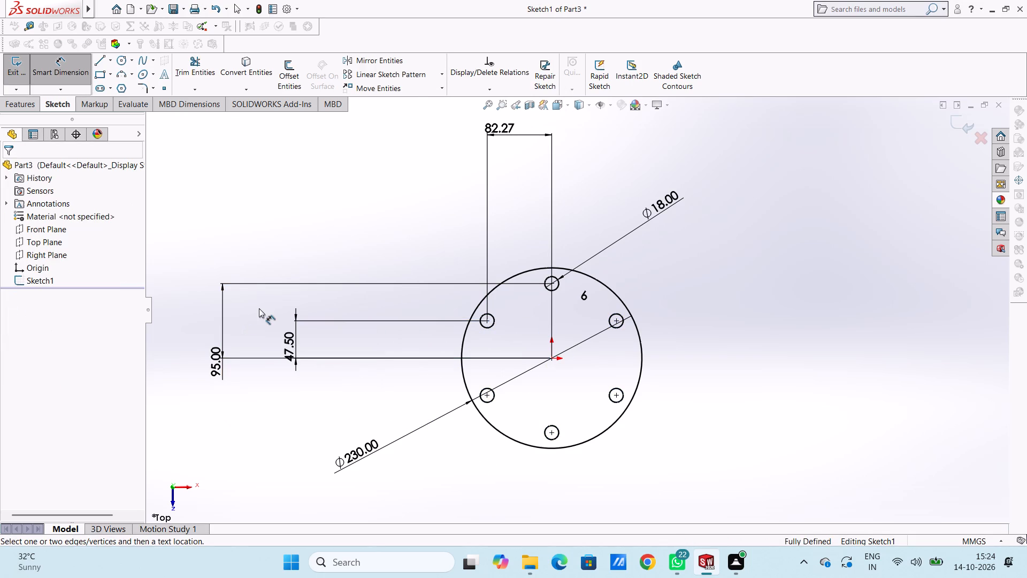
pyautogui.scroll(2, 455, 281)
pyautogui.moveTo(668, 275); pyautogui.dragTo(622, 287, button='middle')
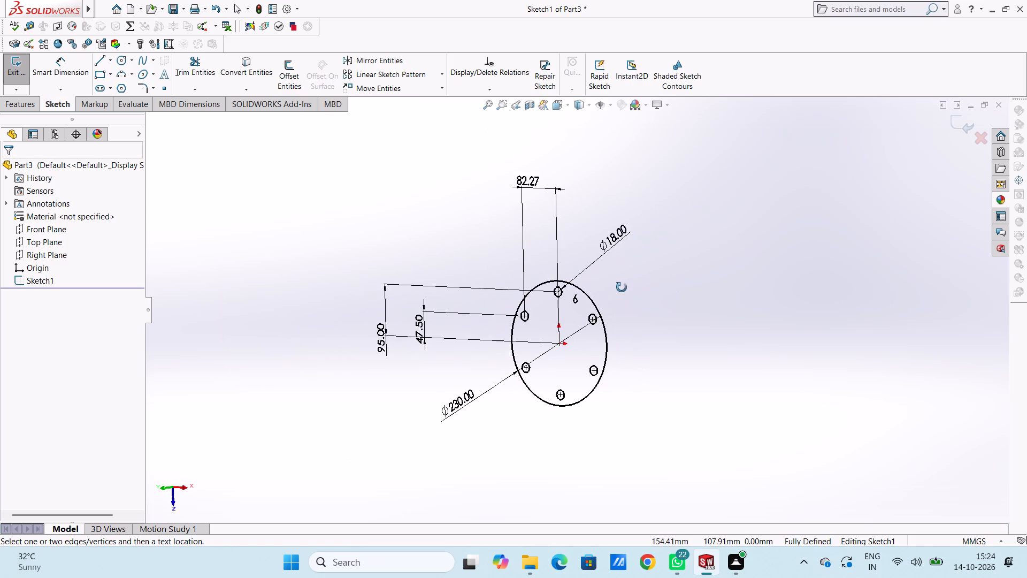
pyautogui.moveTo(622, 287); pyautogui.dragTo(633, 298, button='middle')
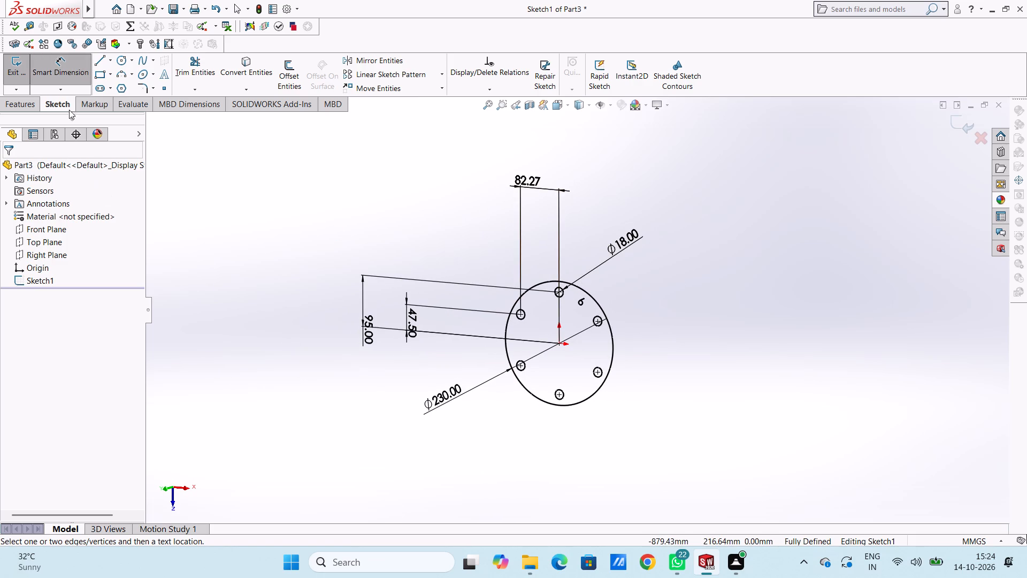
# Extrude the flange sketch as a solid boss with a blind depth of 32 mm.
pyautogui.click(69, 67)
pyautogui.click(25, 108)
pyautogui.click(21, 73)
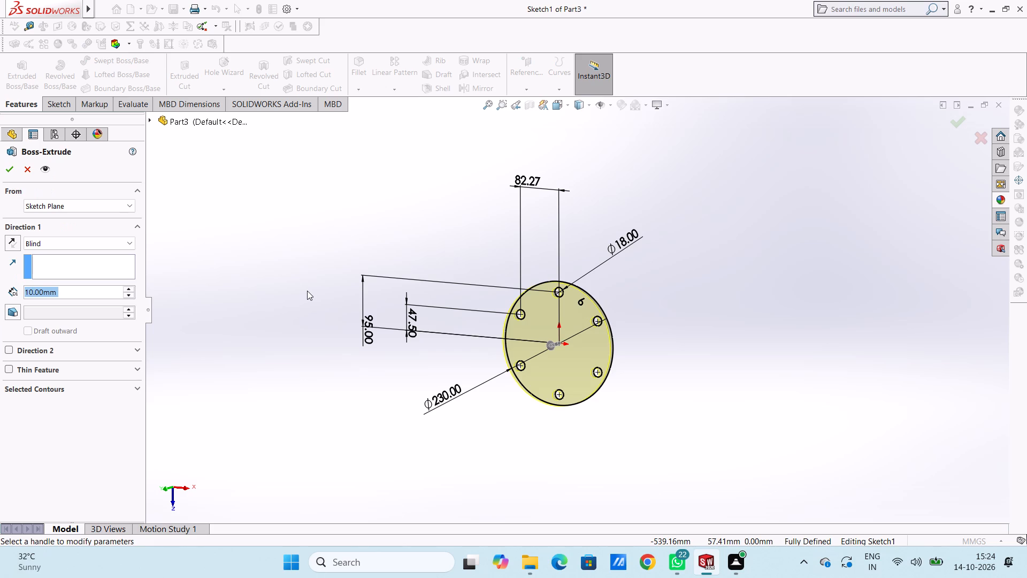
pyautogui.write('32')
pyautogui.press('Return')
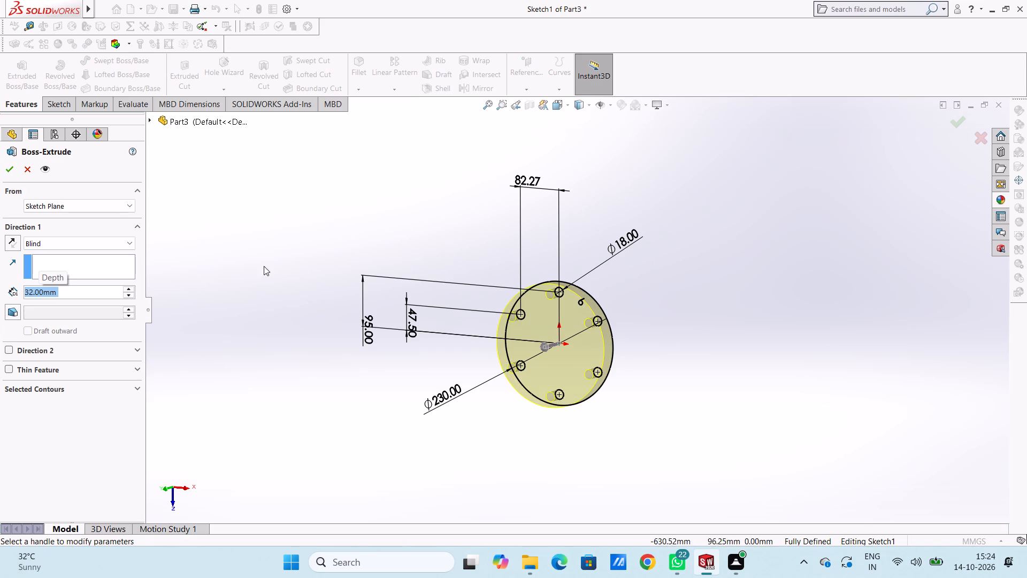
pyautogui.click(16, 172)
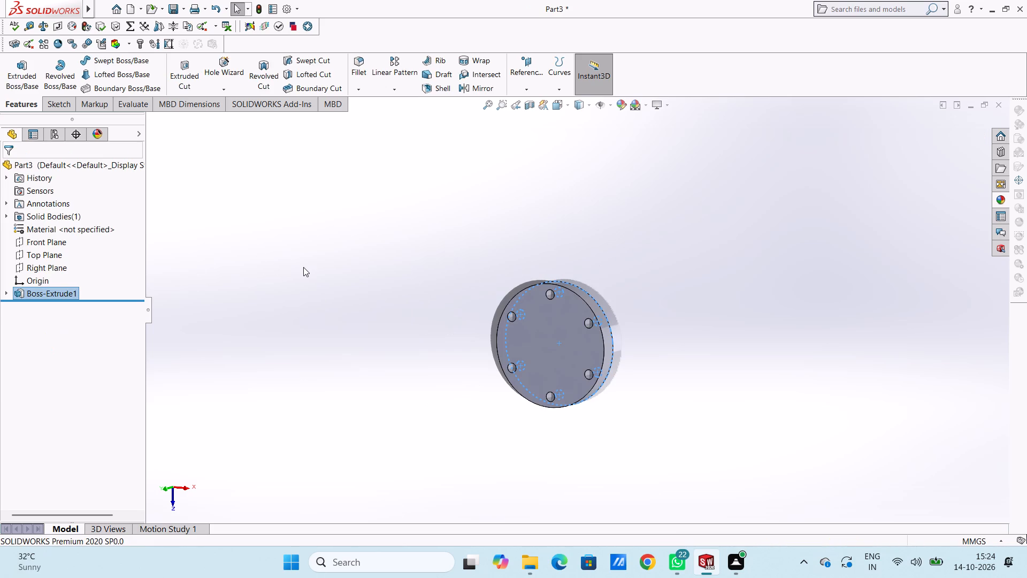
pyautogui.click(303, 267)
# Start a sketch on the disc's top face and draw a circle of radius 20 mm centred on the origin.
pyautogui.moveTo(357, 358); pyautogui.dragTo(419, 318, button='middle')
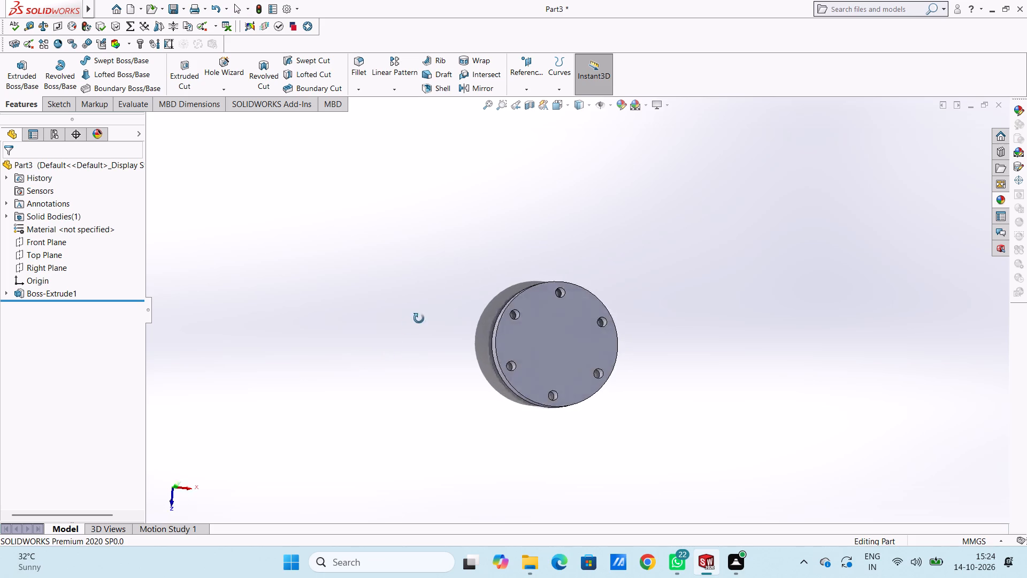
pyautogui.moveTo(419, 318); pyautogui.dragTo(413, 396, button='middle')
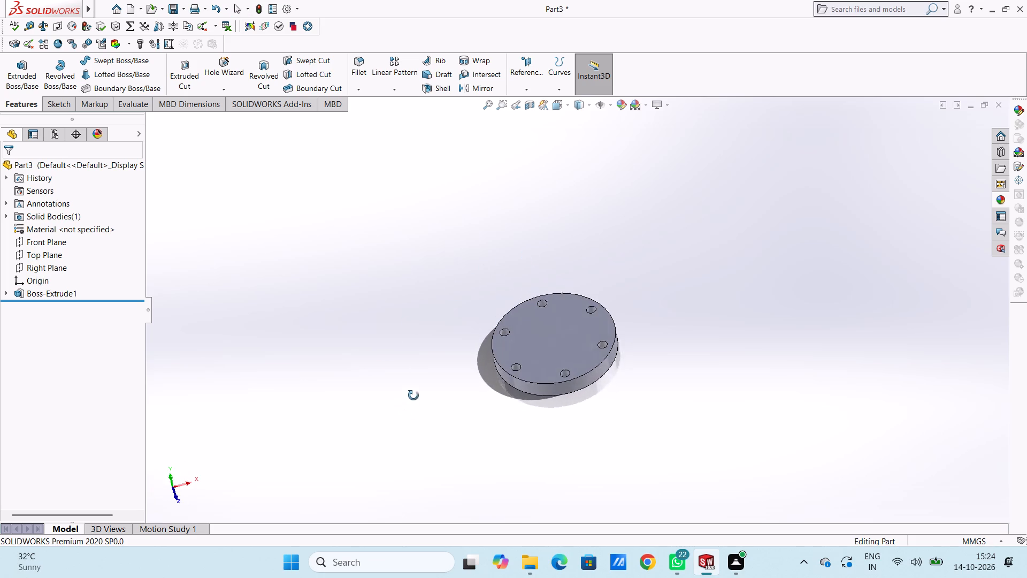
pyautogui.moveTo(413, 396); pyautogui.dragTo(426, 394, button='middle')
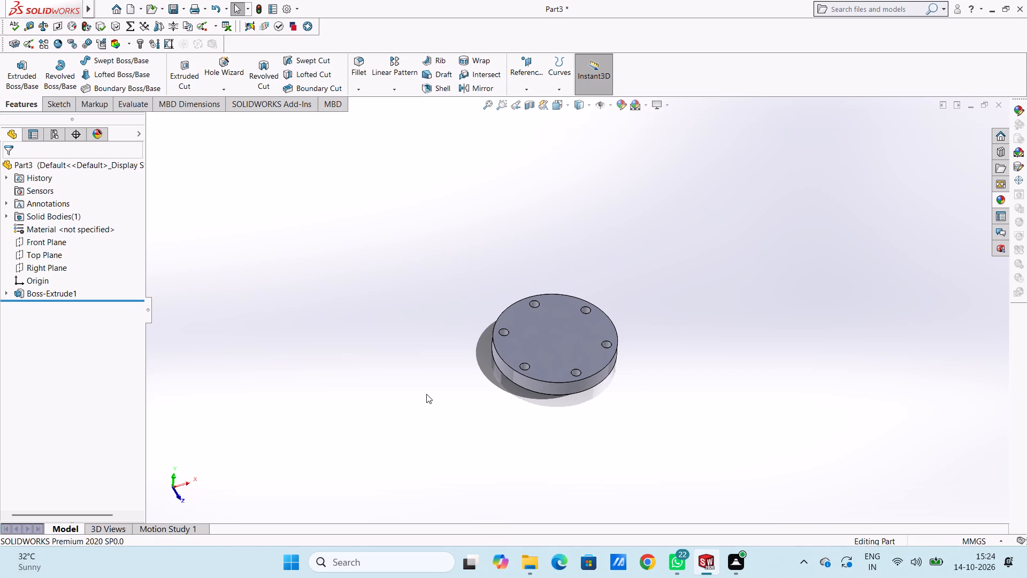
pyautogui.moveTo(426, 394); pyautogui.dragTo(472, 450, button='middle')
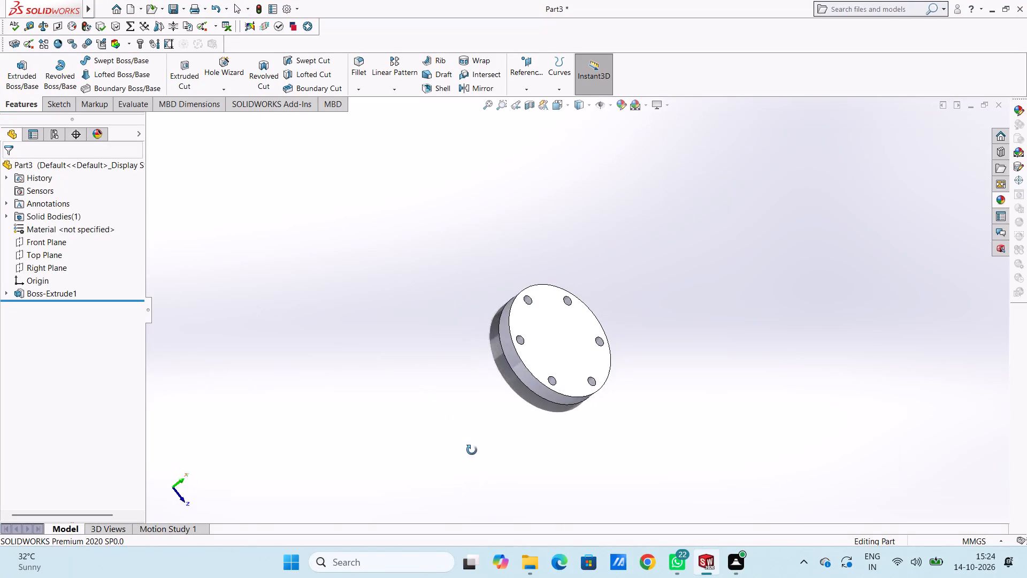
pyautogui.moveTo(472, 450); pyautogui.dragTo(418, 435, button='middle')
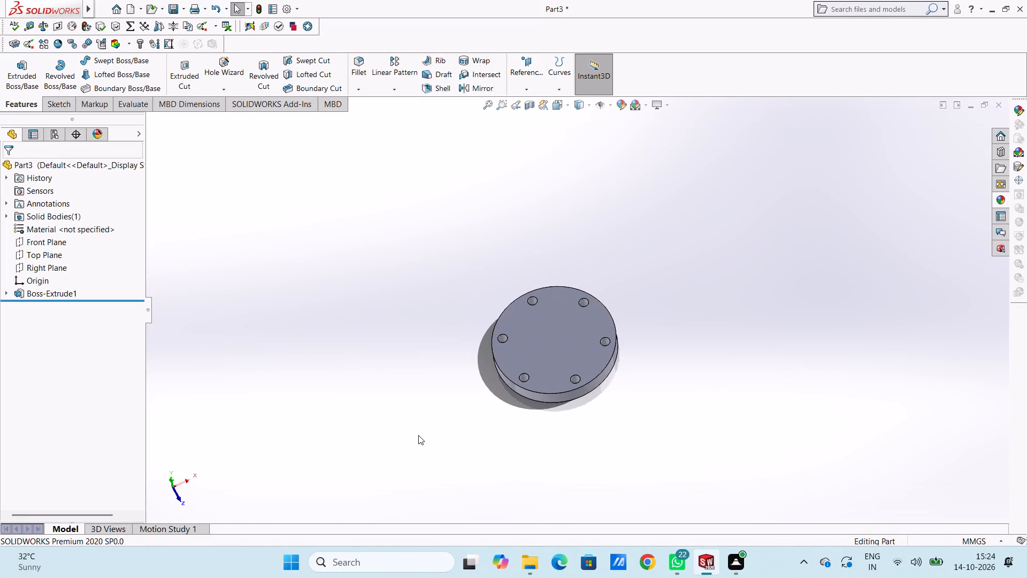
pyautogui.hotkey('ctrl', '5')
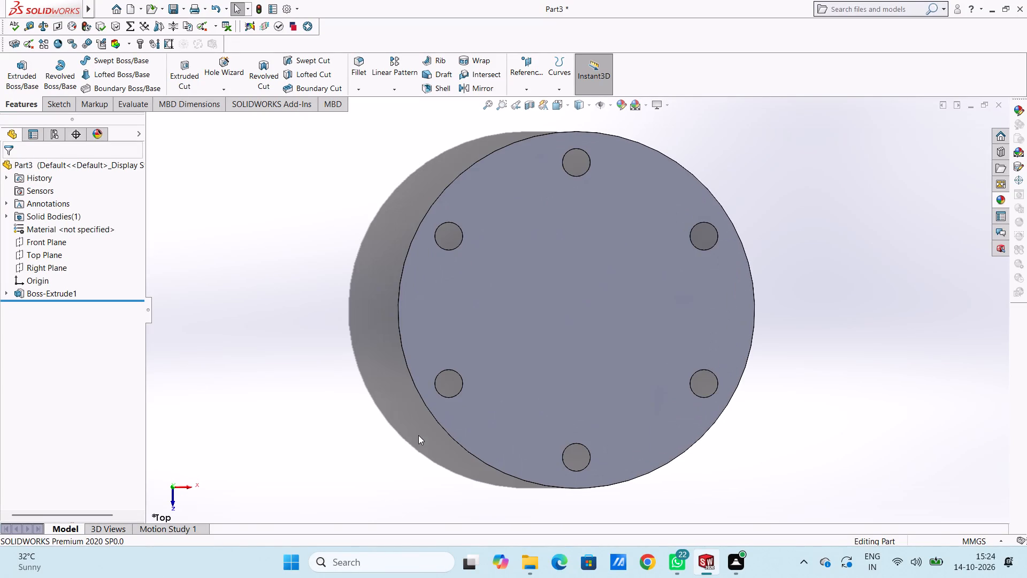
pyautogui.scroll(4, 418, 435)
pyautogui.click(577, 307)
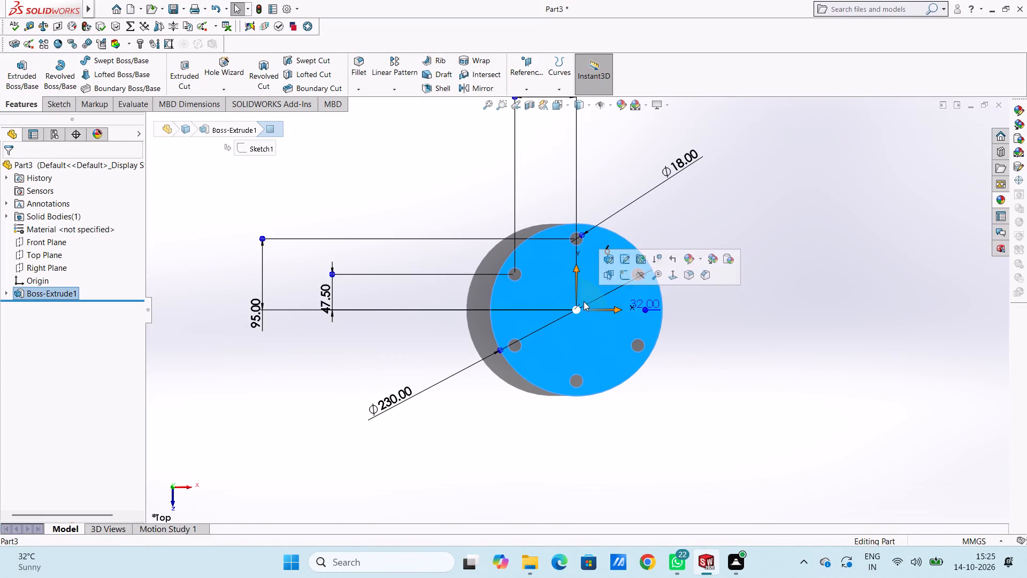
pyautogui.click(629, 275)
pyautogui.click(686, 232)
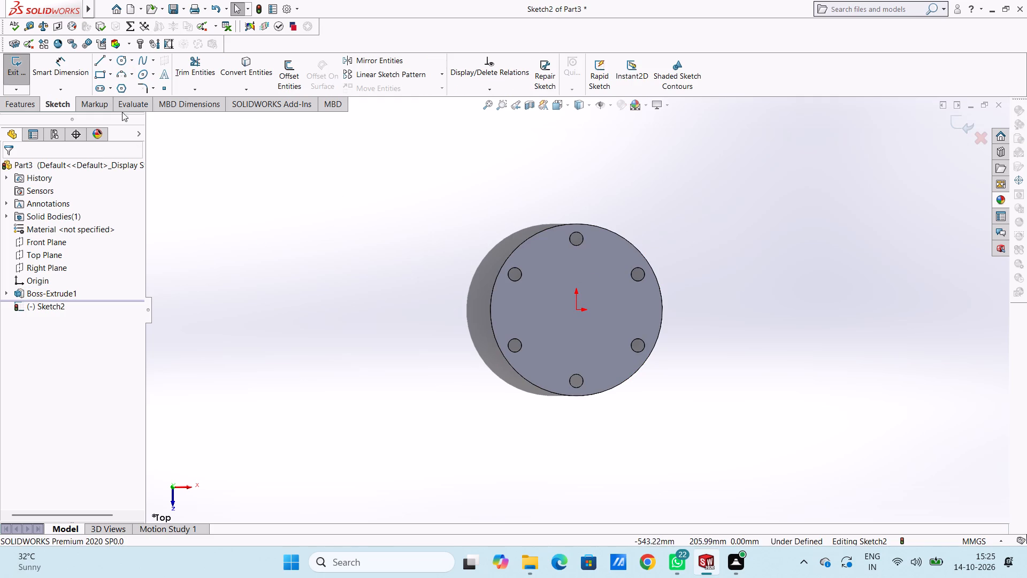
pyautogui.click(119, 62)
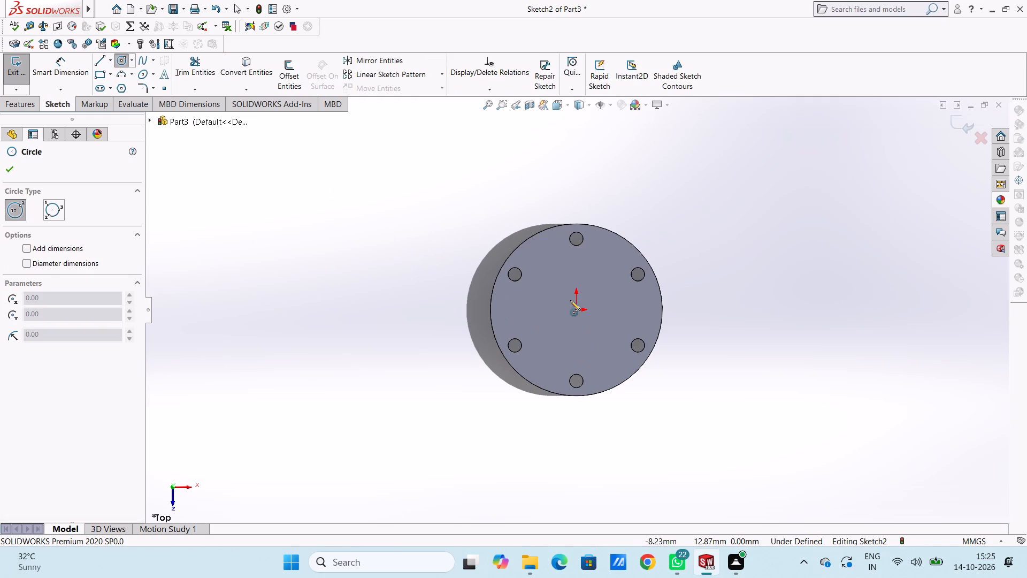
pyautogui.click(574, 310)
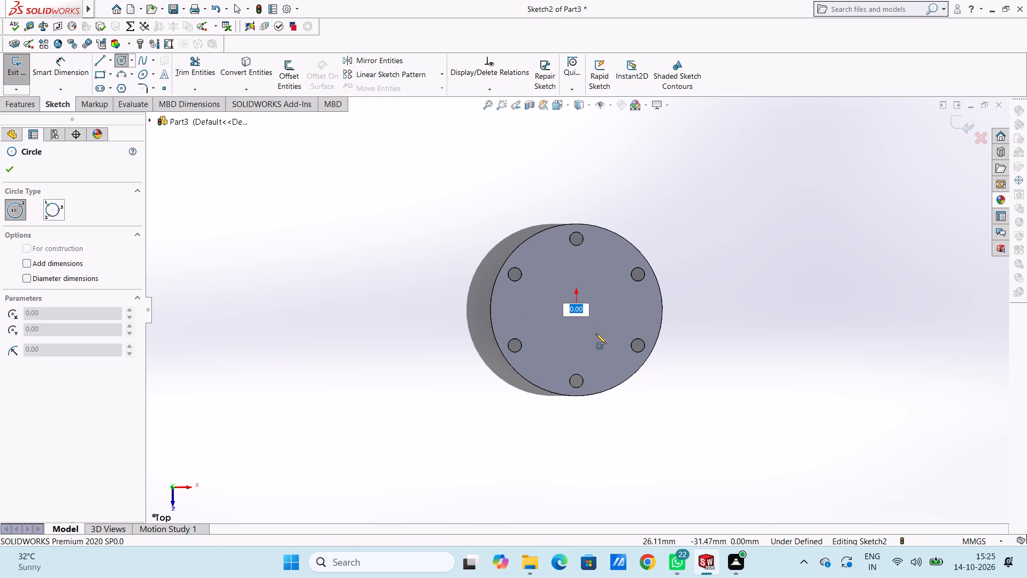
pyautogui.write('20')
pyautogui.press('Return')
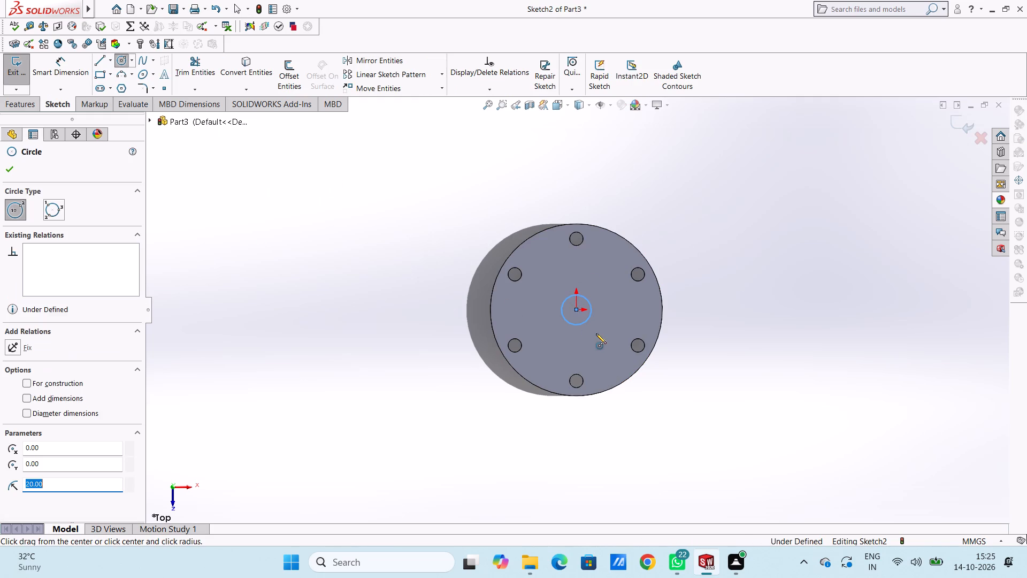
pyautogui.click(12, 172)
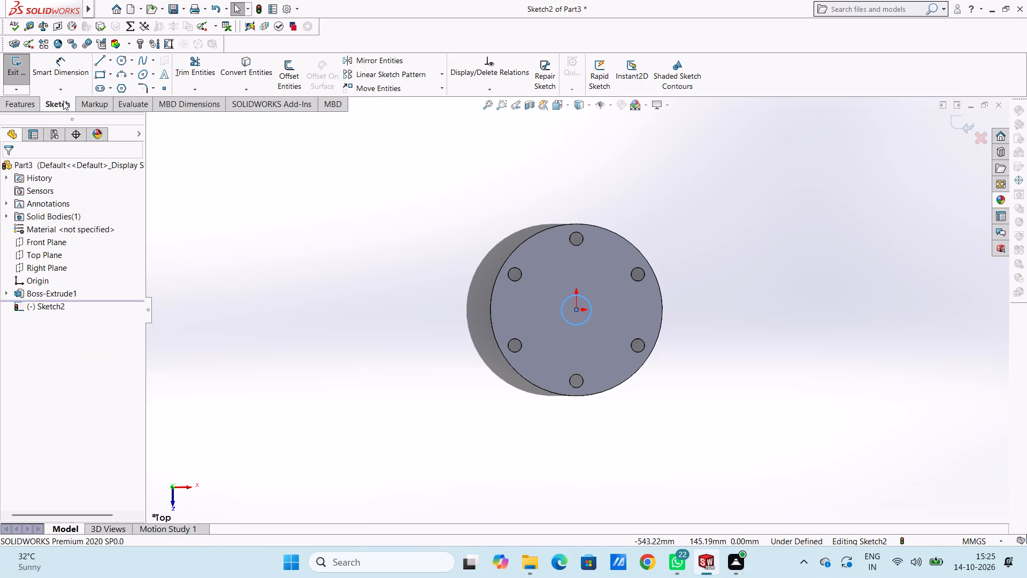
# Dimension the central circle and set its diameter to 80 mm.
pyautogui.click(81, 76)
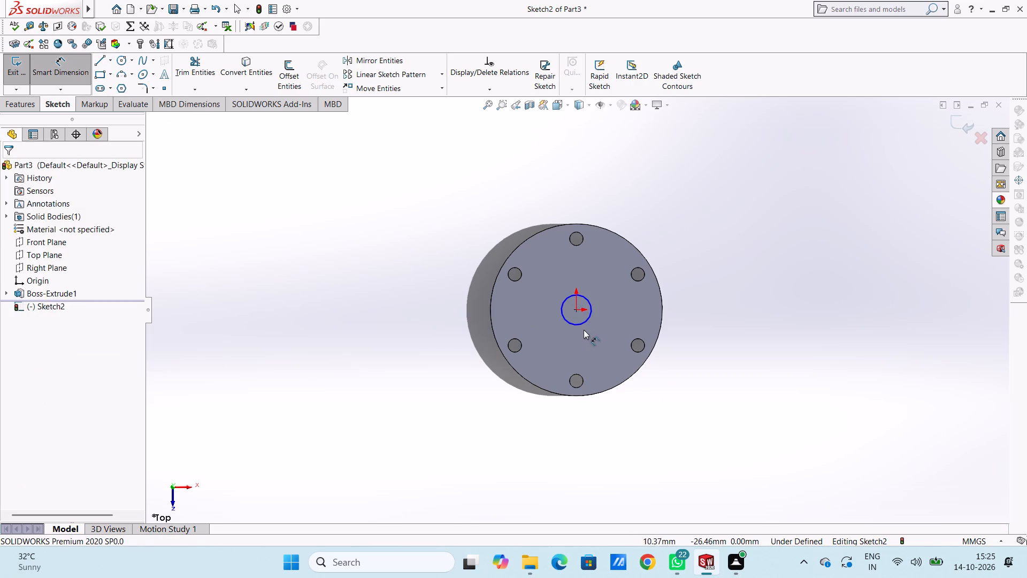
pyautogui.click(582, 325)
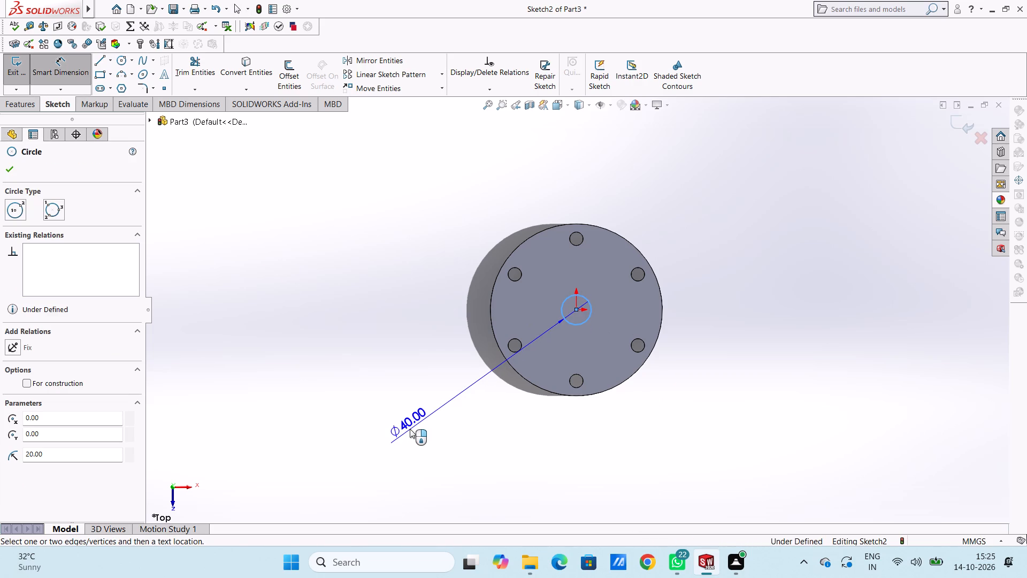
pyautogui.click(410, 429)
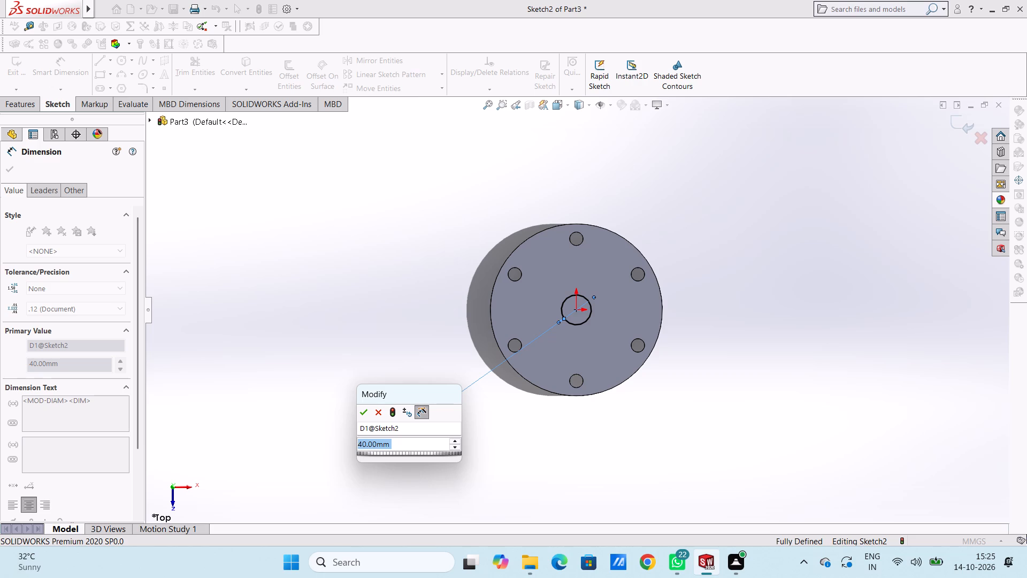
pyautogui.write('80')
pyautogui.press('Return')
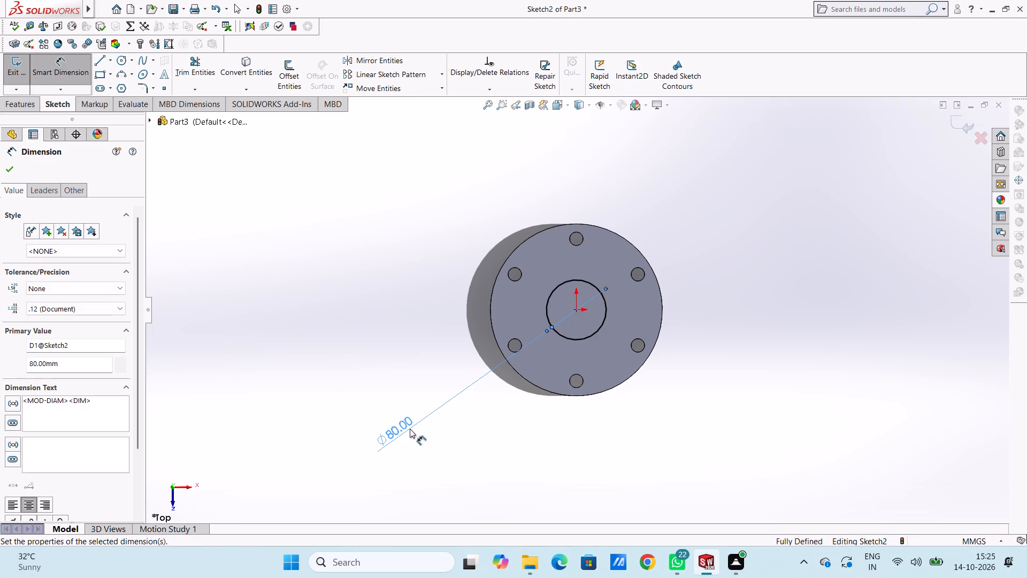
pyautogui.click(433, 264)
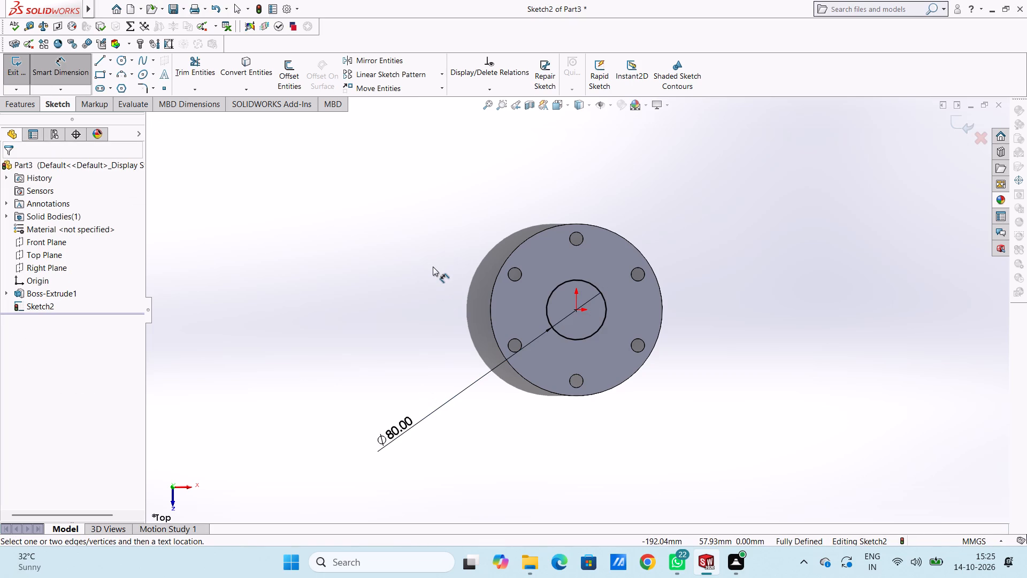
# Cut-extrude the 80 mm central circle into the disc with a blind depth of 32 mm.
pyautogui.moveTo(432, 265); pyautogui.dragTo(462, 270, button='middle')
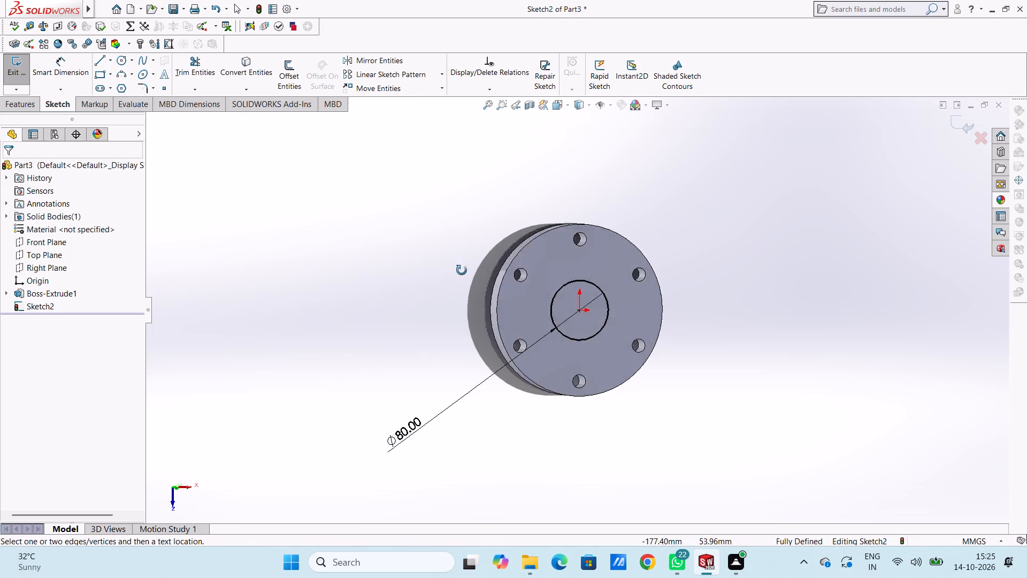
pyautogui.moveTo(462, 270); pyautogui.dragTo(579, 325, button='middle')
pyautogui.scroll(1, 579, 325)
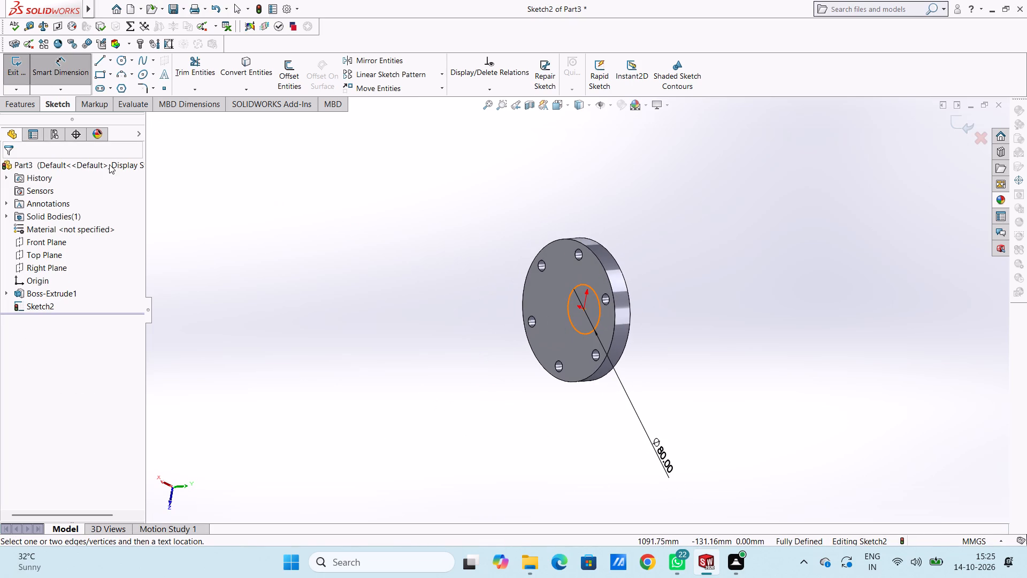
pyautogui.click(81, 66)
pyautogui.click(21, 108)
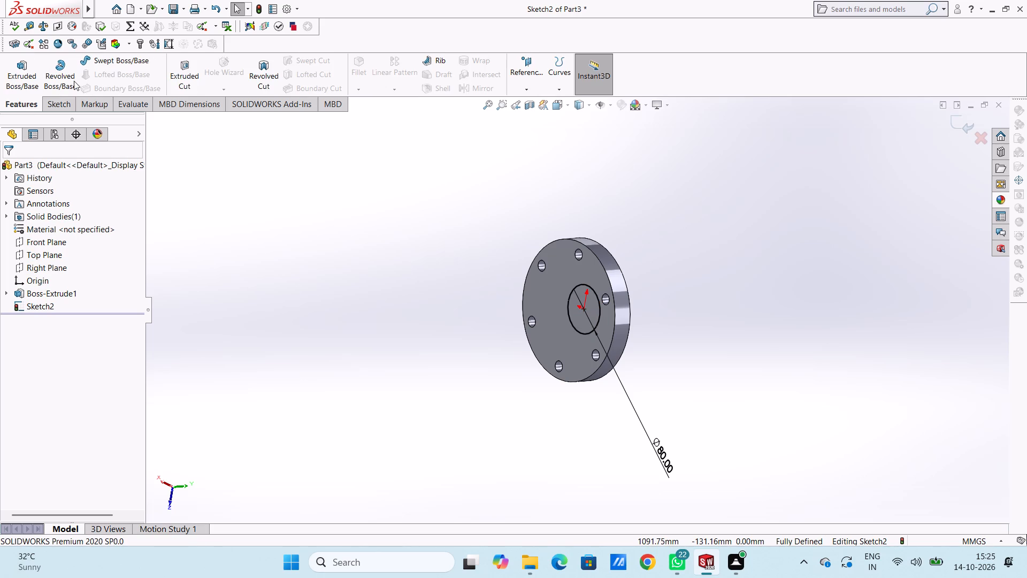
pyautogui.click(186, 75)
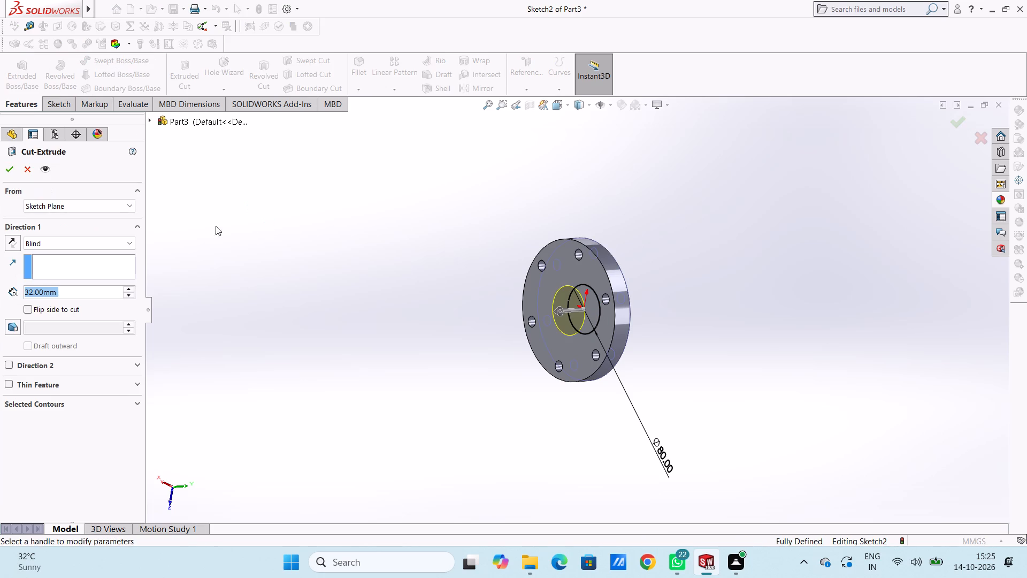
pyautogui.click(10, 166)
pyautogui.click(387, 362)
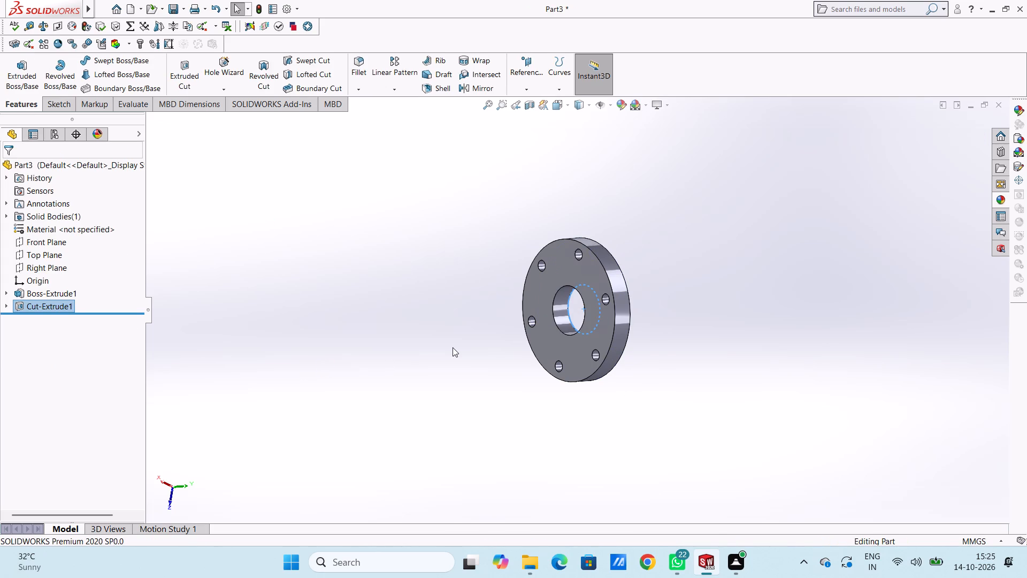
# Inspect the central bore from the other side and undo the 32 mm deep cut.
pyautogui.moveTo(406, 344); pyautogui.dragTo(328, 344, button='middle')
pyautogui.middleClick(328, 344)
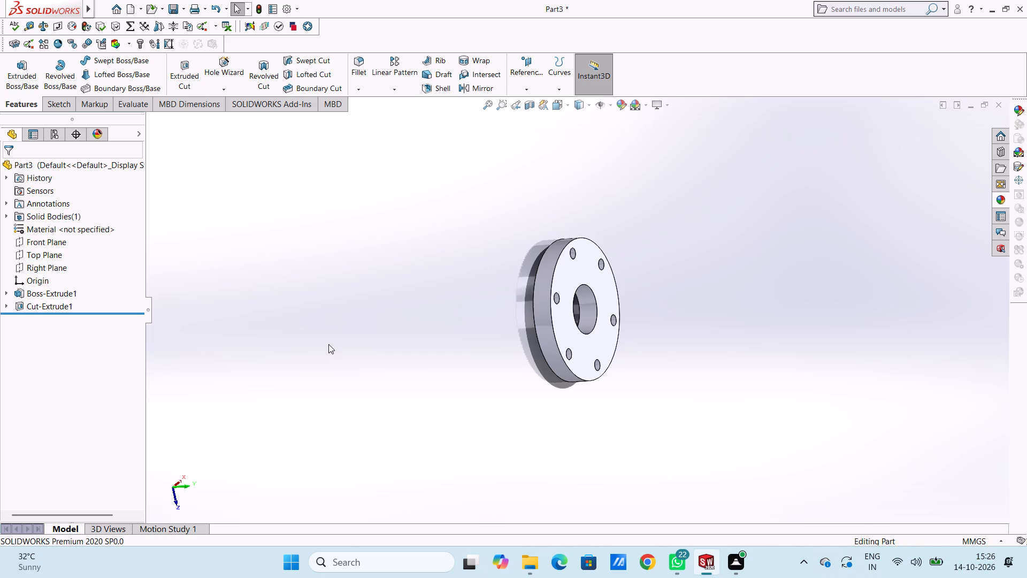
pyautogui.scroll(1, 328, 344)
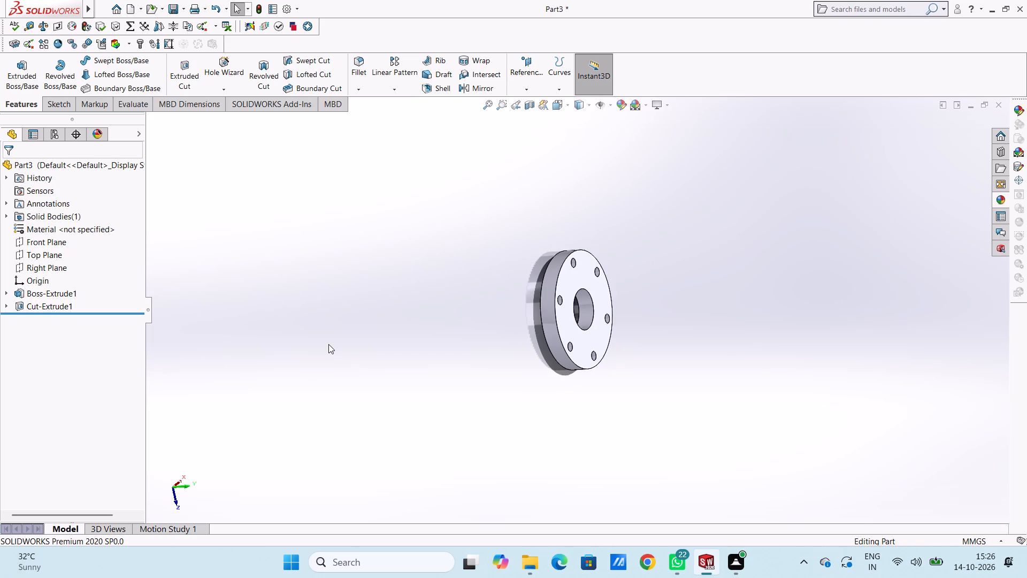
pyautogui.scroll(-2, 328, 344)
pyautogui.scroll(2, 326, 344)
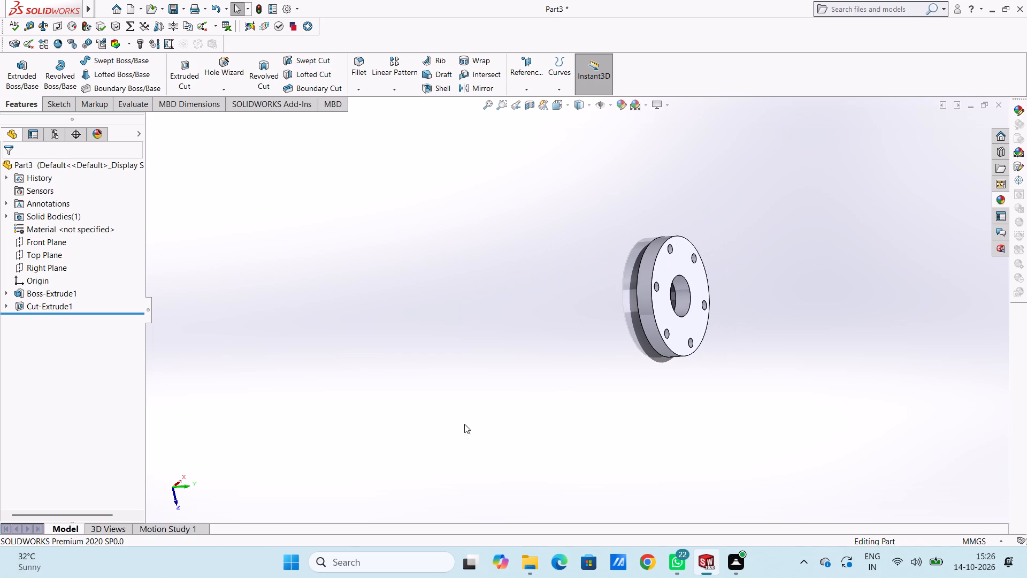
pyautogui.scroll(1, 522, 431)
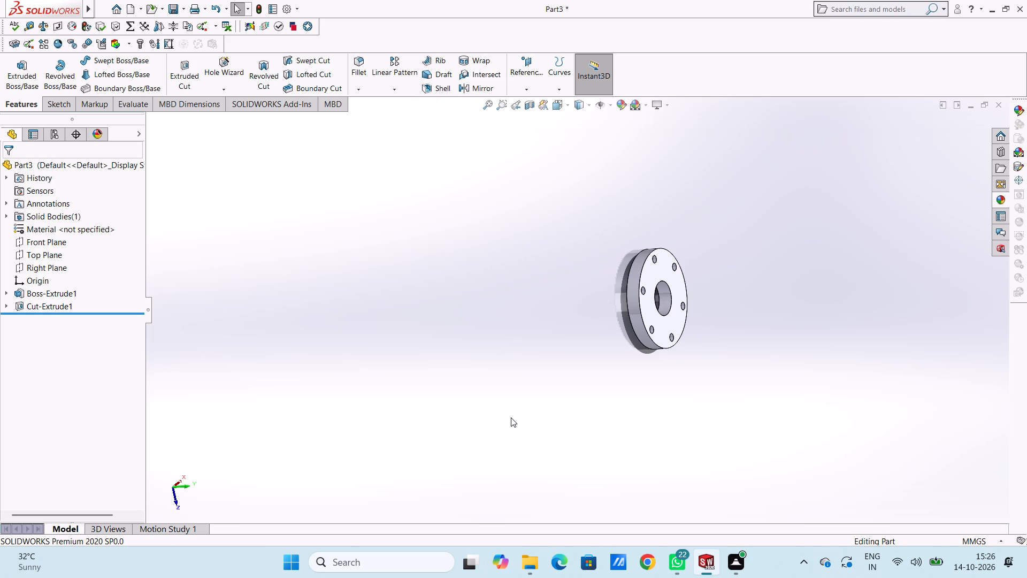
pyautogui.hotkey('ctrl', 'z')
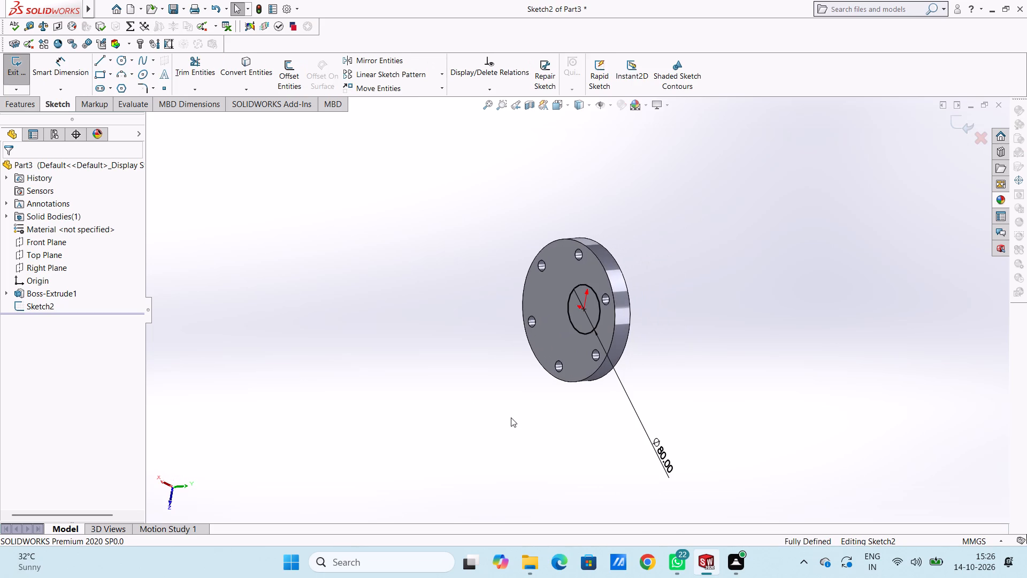
# Cut-extrude the 80 mm central circle into the disc with a blind depth of 30 mm.
pyautogui.click(28, 103)
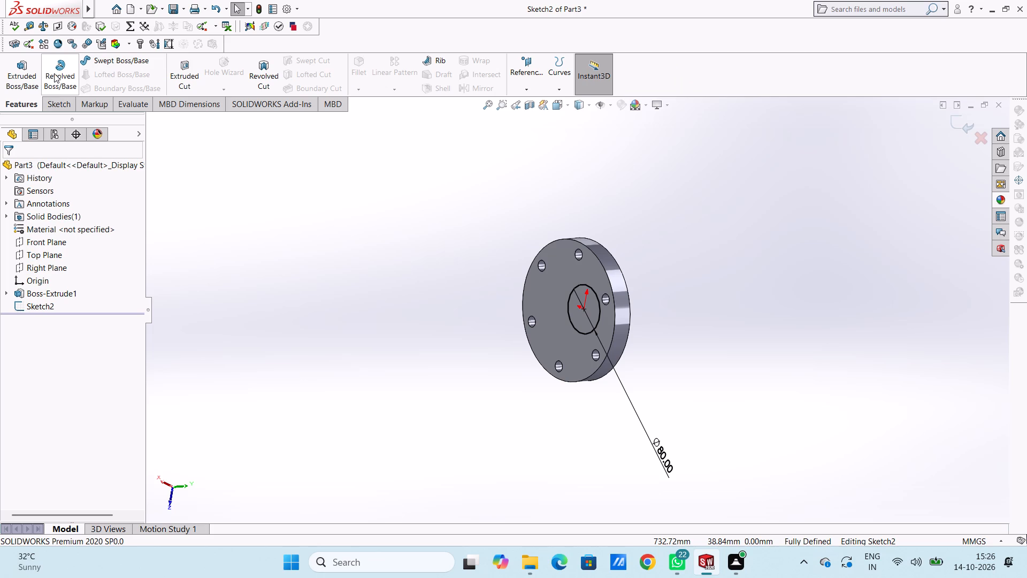
pyautogui.click(196, 72)
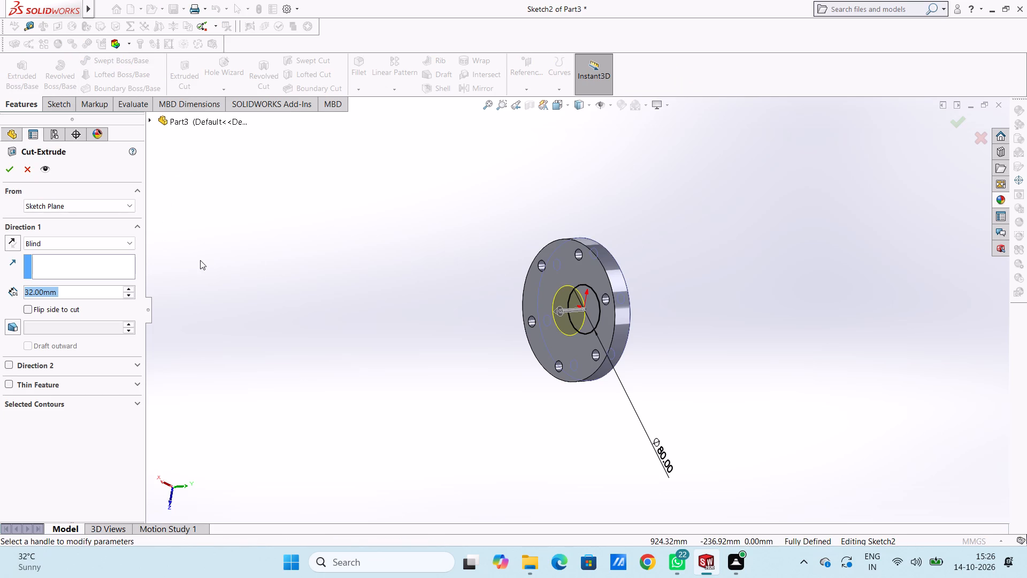
pyautogui.write('30')
pyautogui.press('Return')
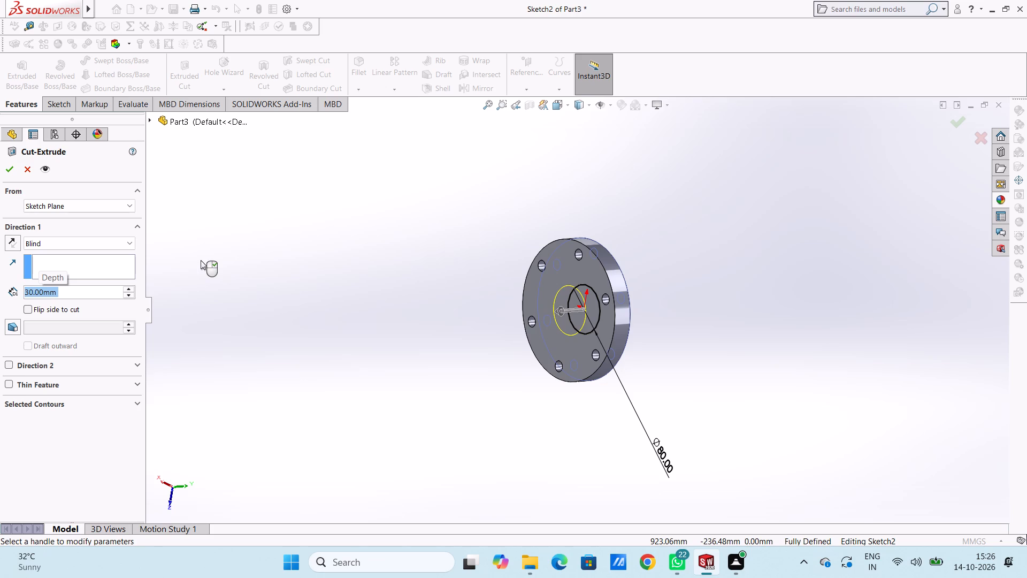
pyautogui.click(14, 170)
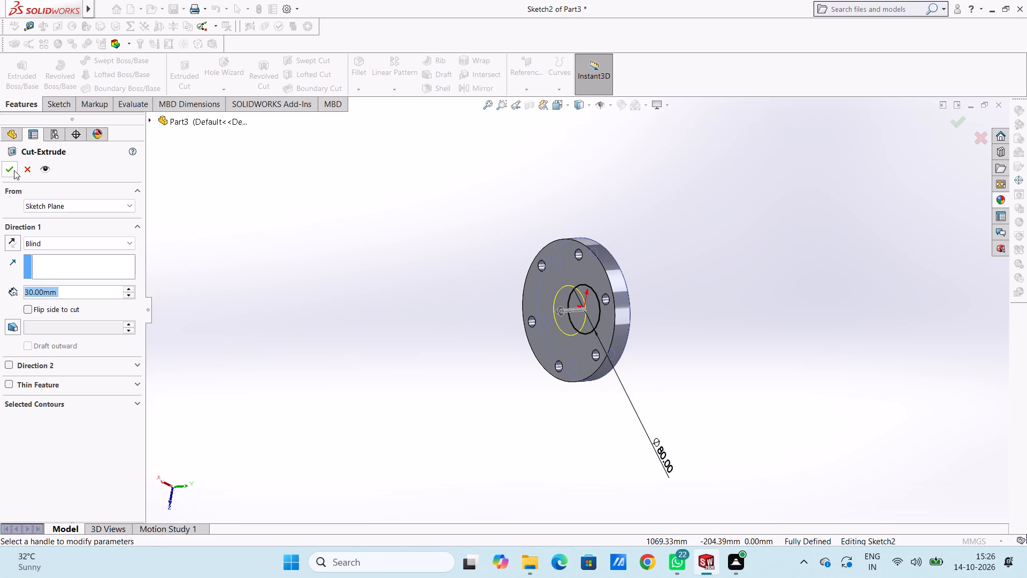
pyautogui.click(403, 261)
pyautogui.moveTo(403, 261); pyautogui.dragTo(294, 286, button='middle')
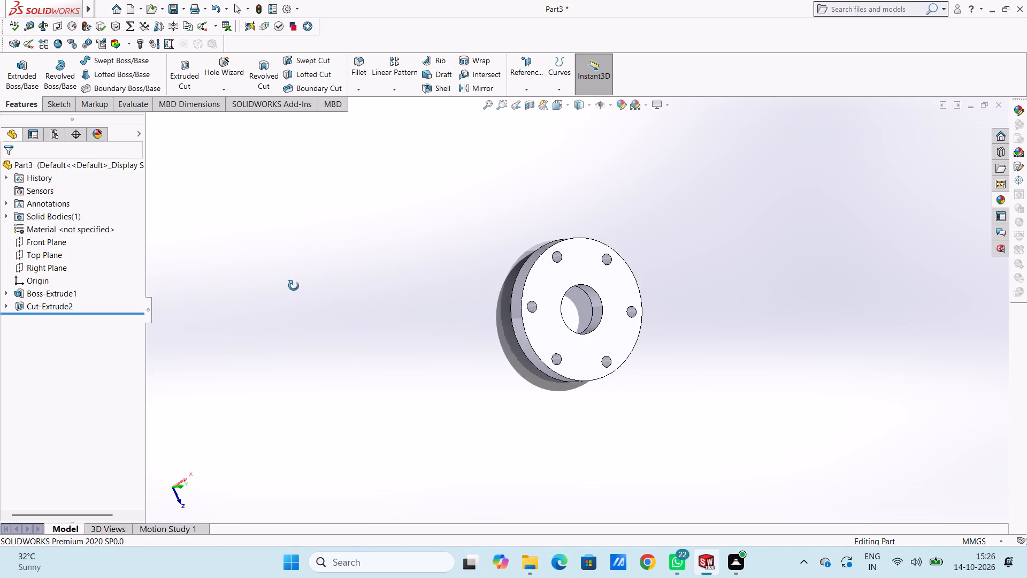
# Sketch two concentric circles from the origin on the flange's top face: one matching the bore edge, one about 123 mm in diameter.
pyautogui.moveTo(294, 286); pyautogui.dragTo(294, 286, button='middle')
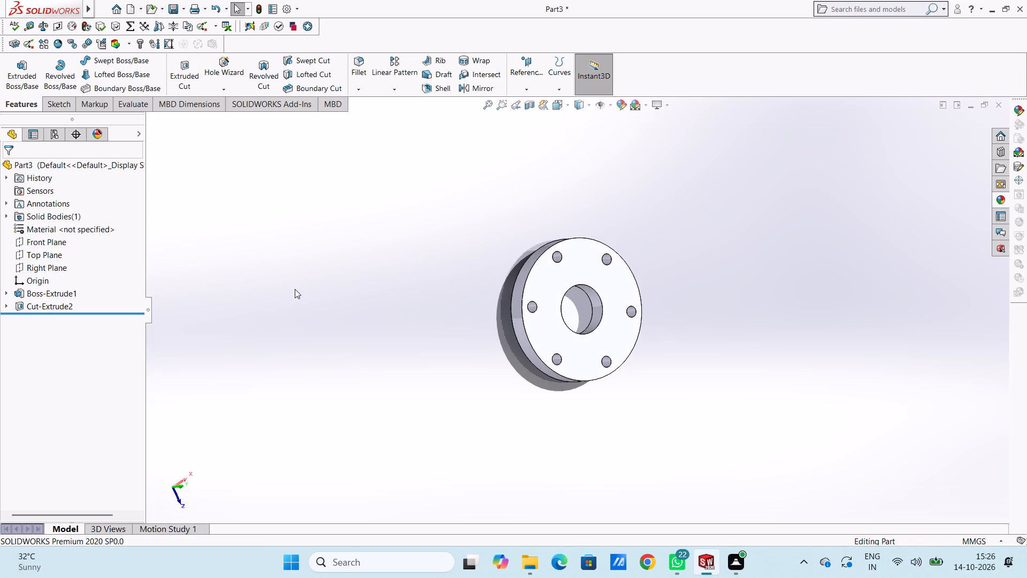
pyautogui.moveTo(490, 394); pyautogui.dragTo(481, 393, button='middle')
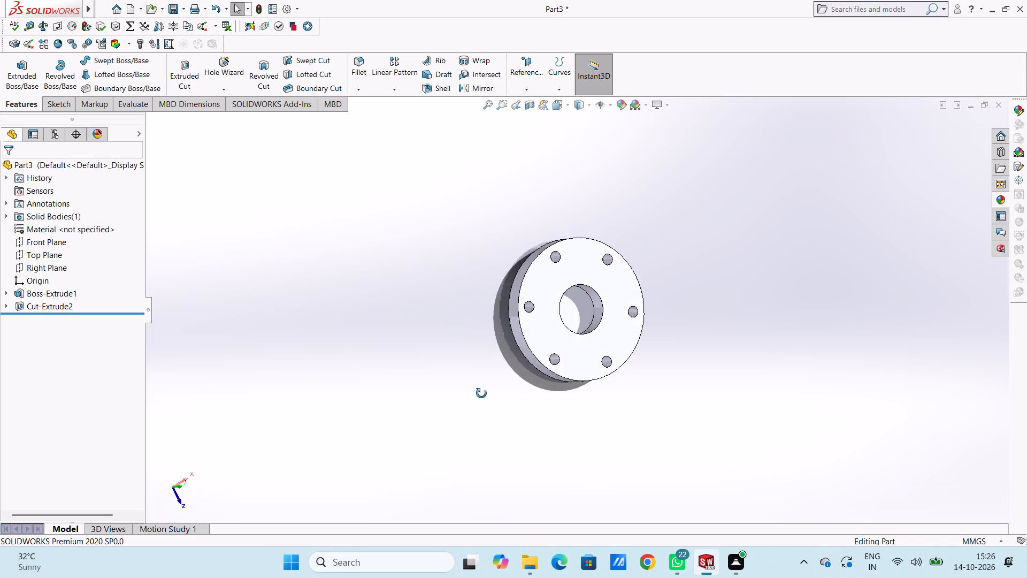
pyautogui.moveTo(481, 393); pyautogui.dragTo(417, 398, button='middle')
pyautogui.hotkey('ctrl', '5')
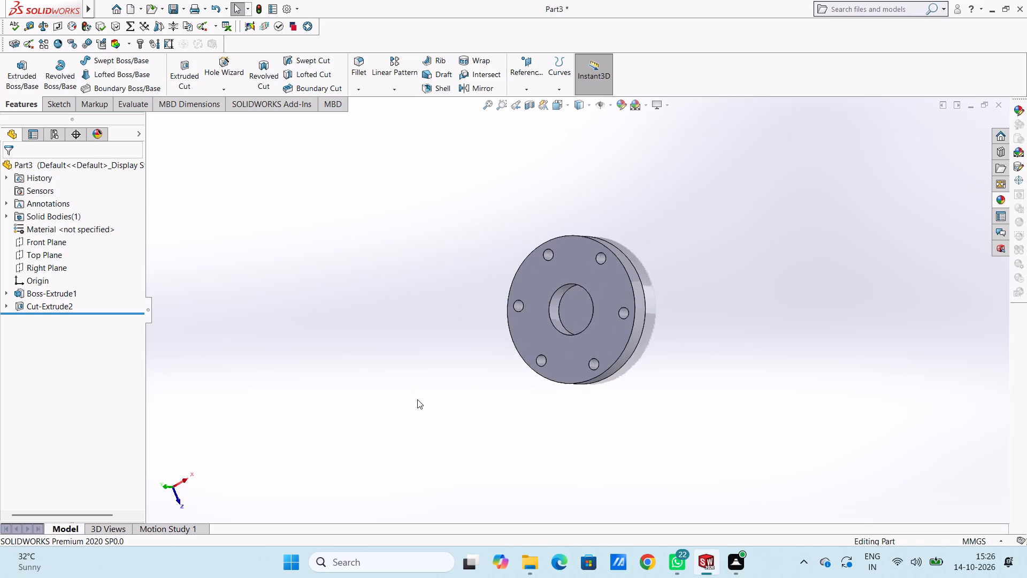
pyautogui.scroll(4, 417, 399)
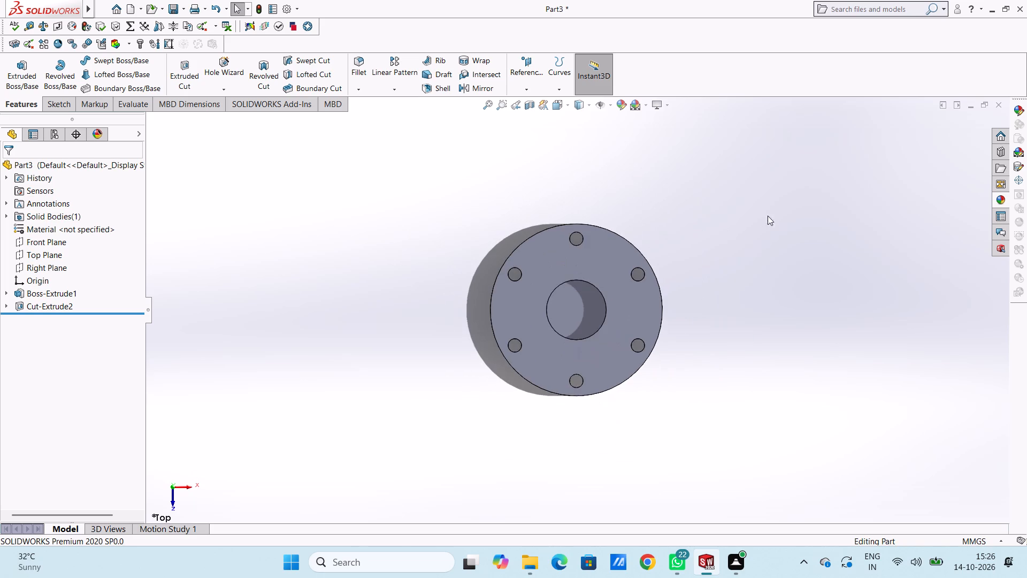
pyautogui.scroll(-3, 590, 321)
pyautogui.click(608, 239)
pyautogui.click(653, 207)
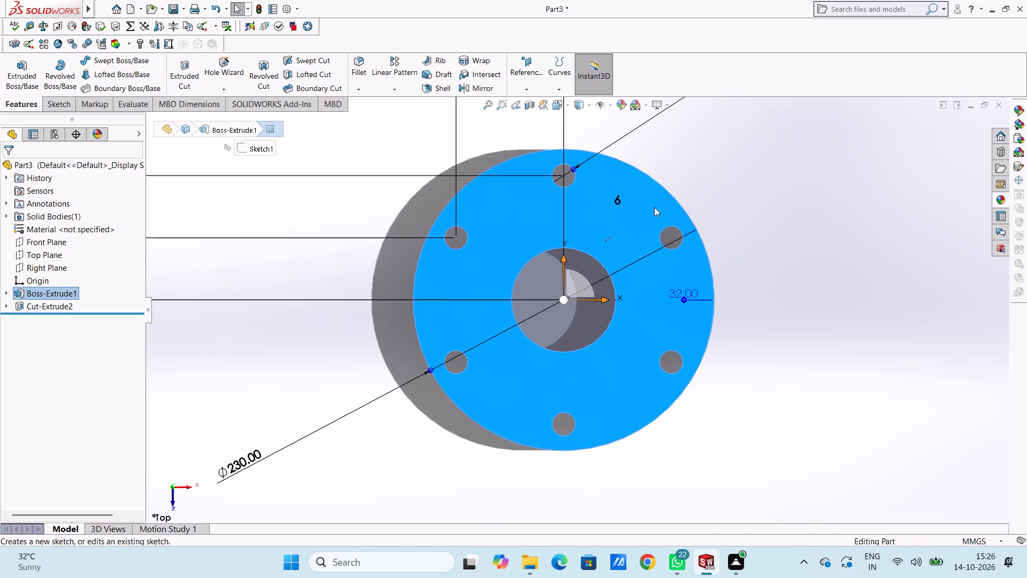
pyautogui.click(726, 197)
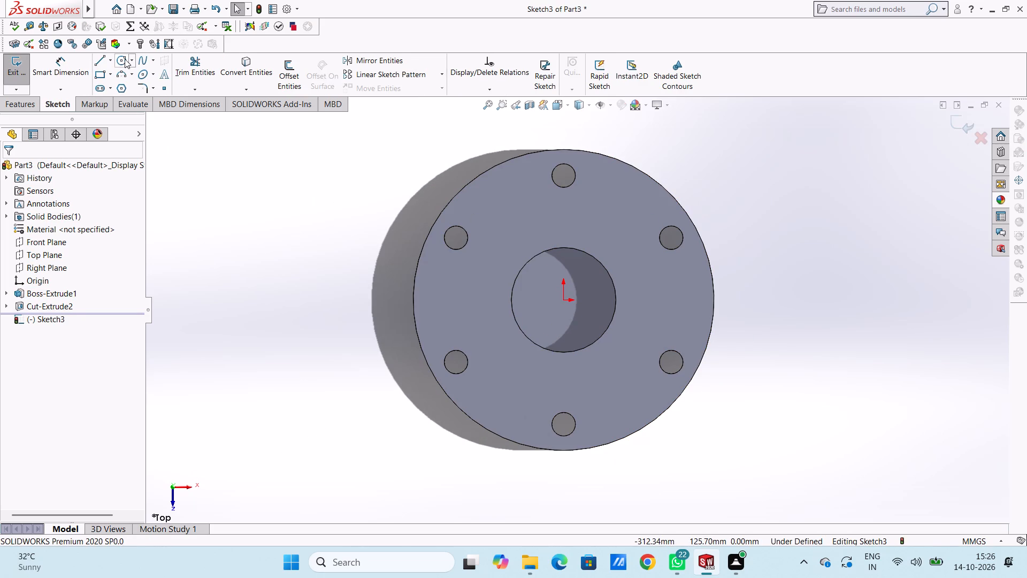
pyautogui.click(125, 59)
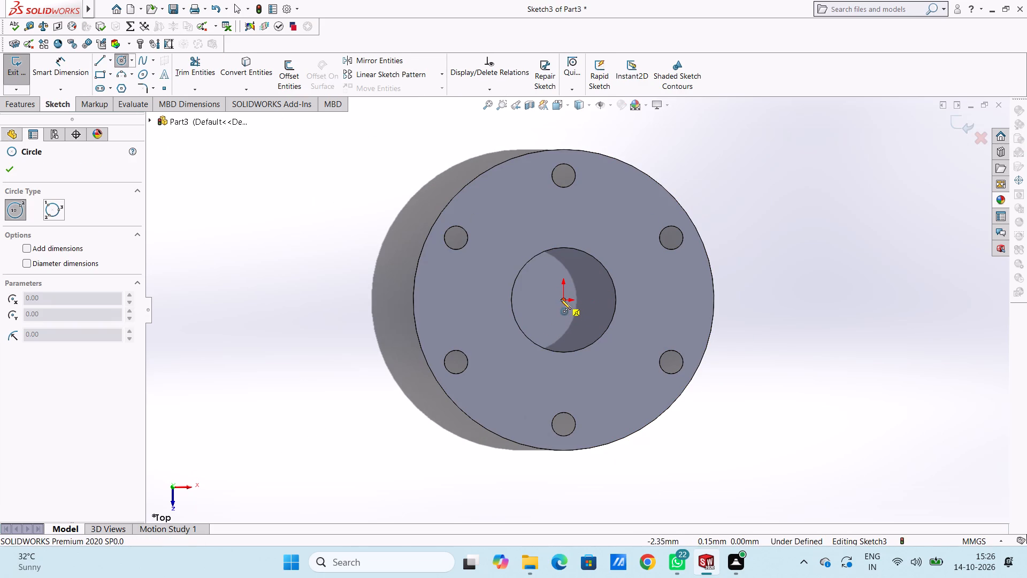
pyautogui.click(561, 299)
pyautogui.click(587, 347)
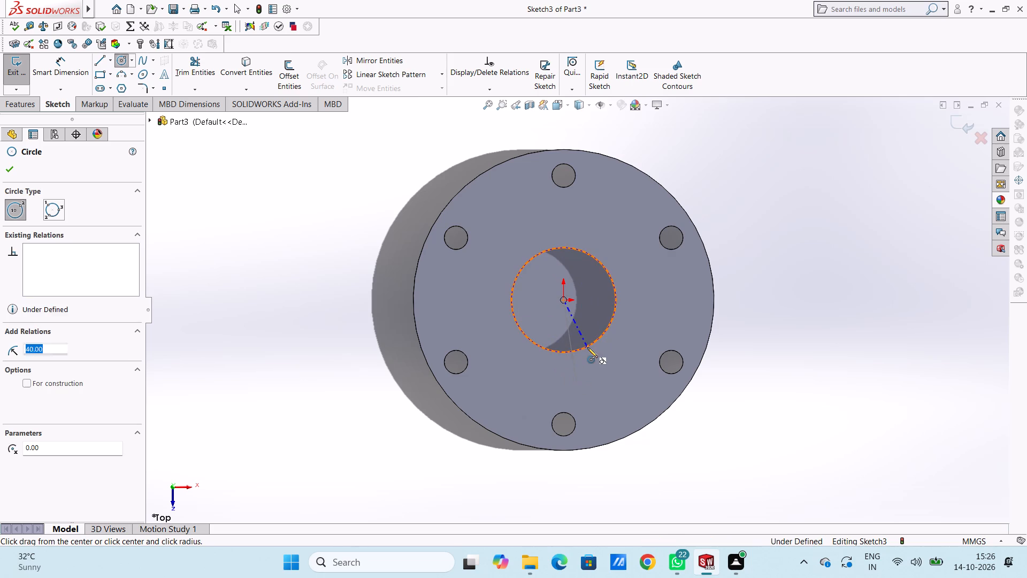
pyautogui.click(562, 298)
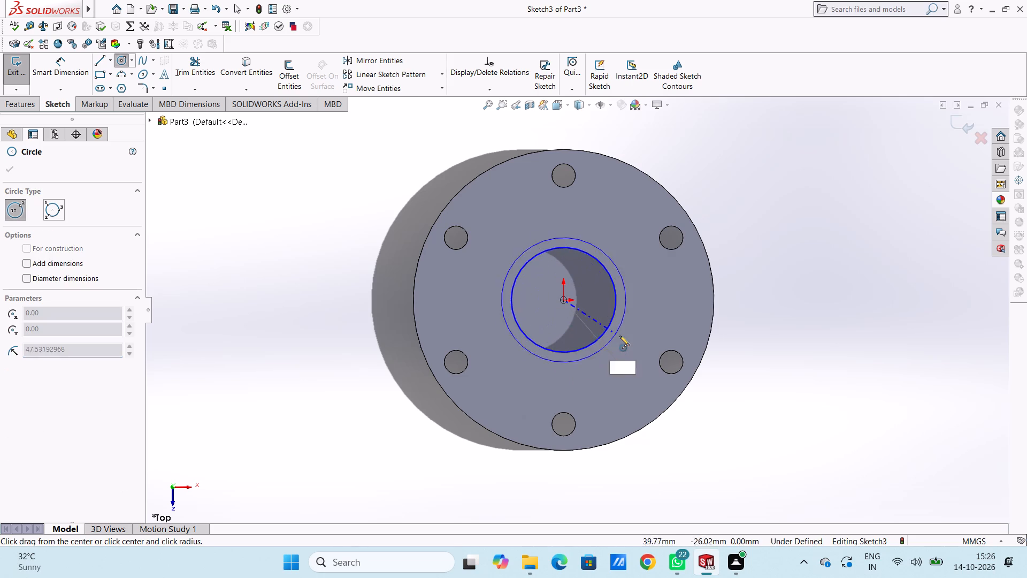
pyautogui.click(640, 325)
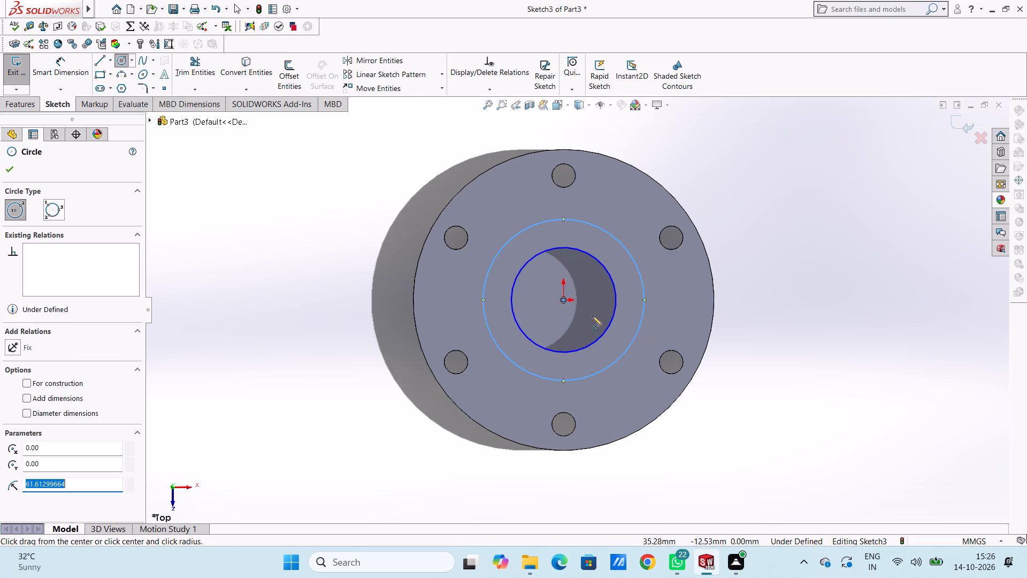
pyautogui.click(11, 169)
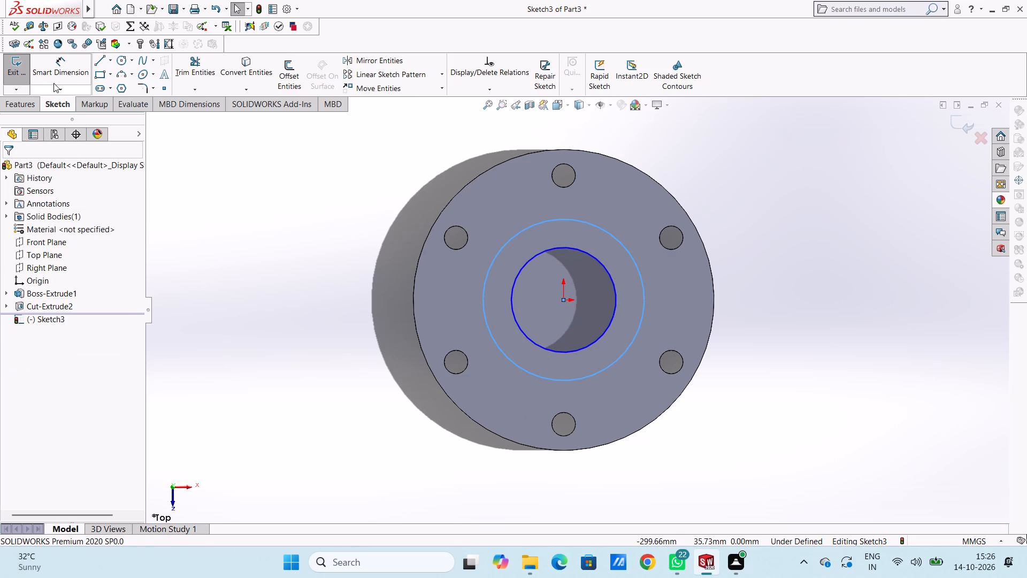
# Set the outer circle's diameter to 100 mm and dimension the inner circle's diameter at the bore edge.
pyautogui.click(70, 72)
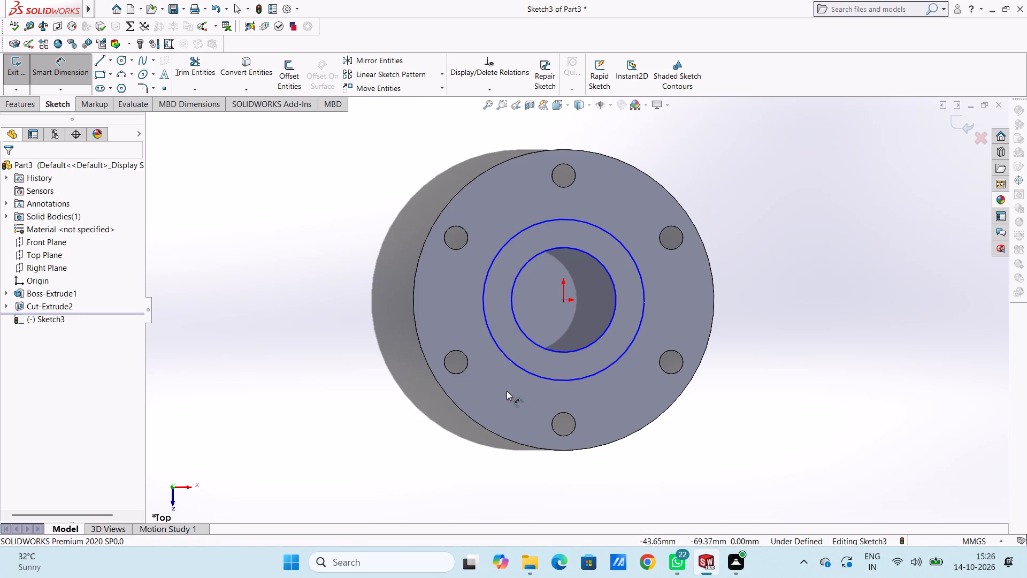
pyautogui.click(518, 367)
pyautogui.click(292, 427)
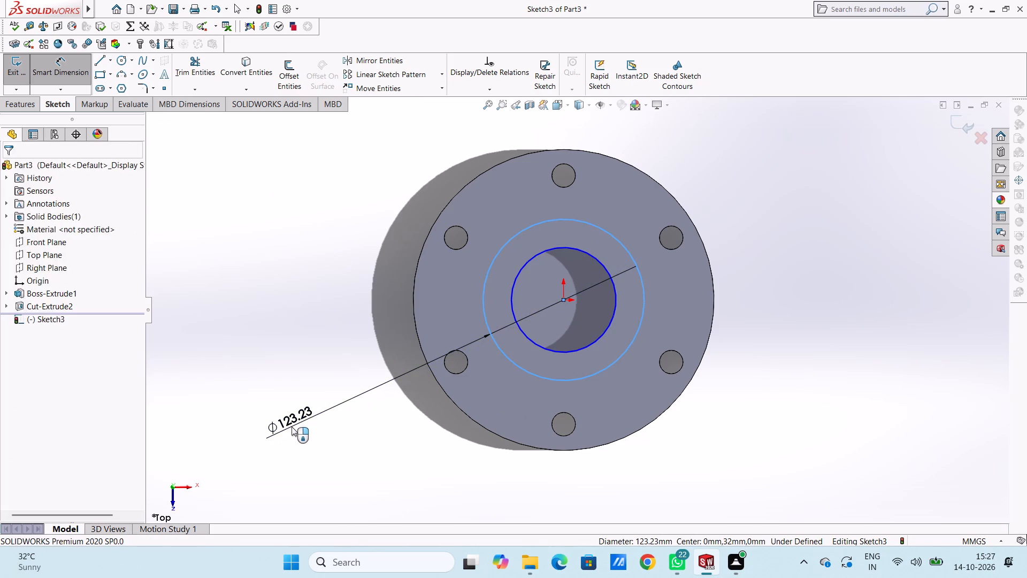
pyautogui.write('100')
pyautogui.press('Return')
pyautogui.click(315, 277)
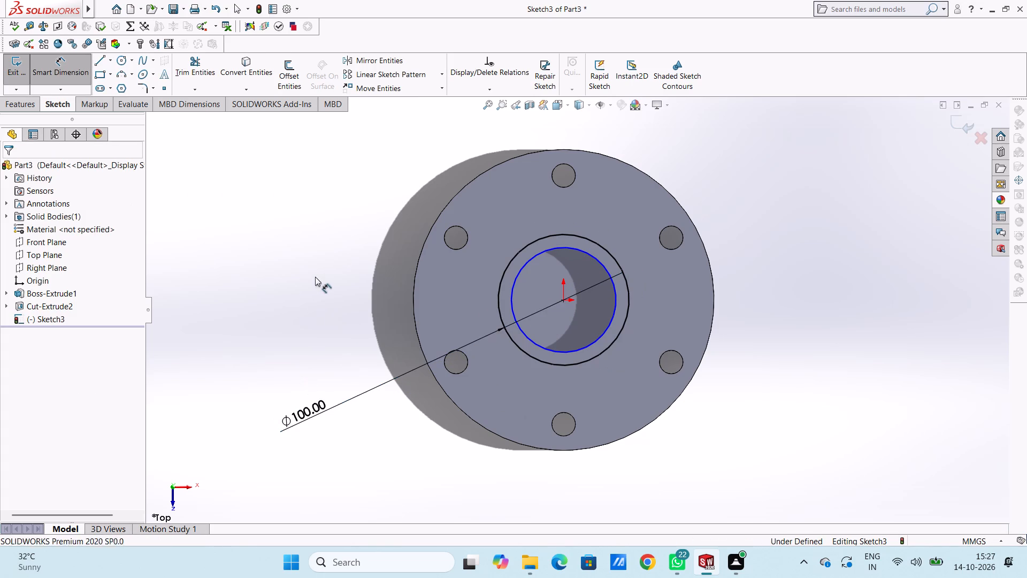
pyautogui.click(524, 336)
pyautogui.click(361, 459)
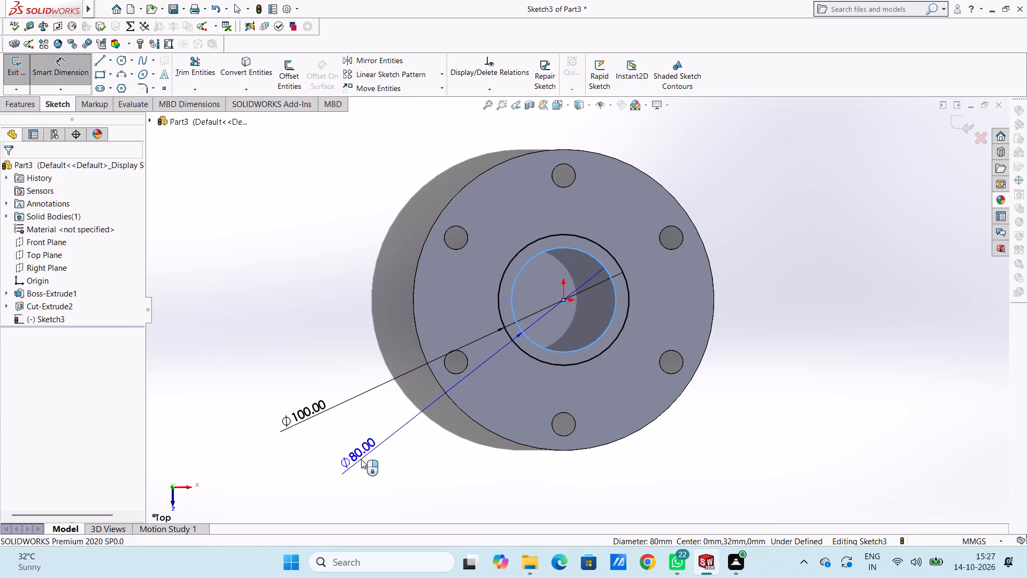
pyautogui.click(315, 446)
pyautogui.click(289, 453)
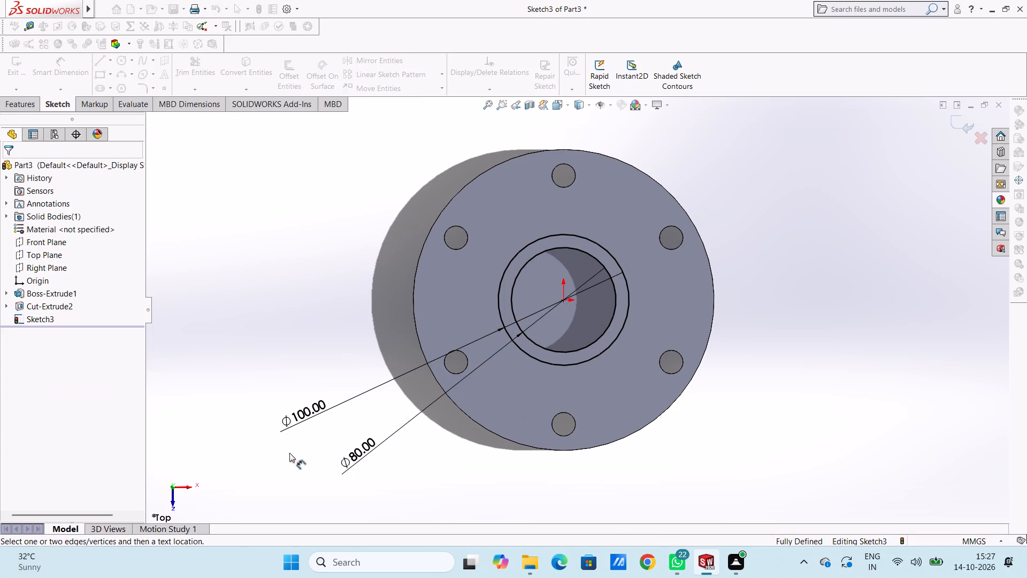
# Examine the flange and the two sketched circles around the bore from several angles.
pyautogui.scroll(2, 354, 437)
pyautogui.moveTo(393, 440); pyautogui.dragTo(416, 250, button='middle')
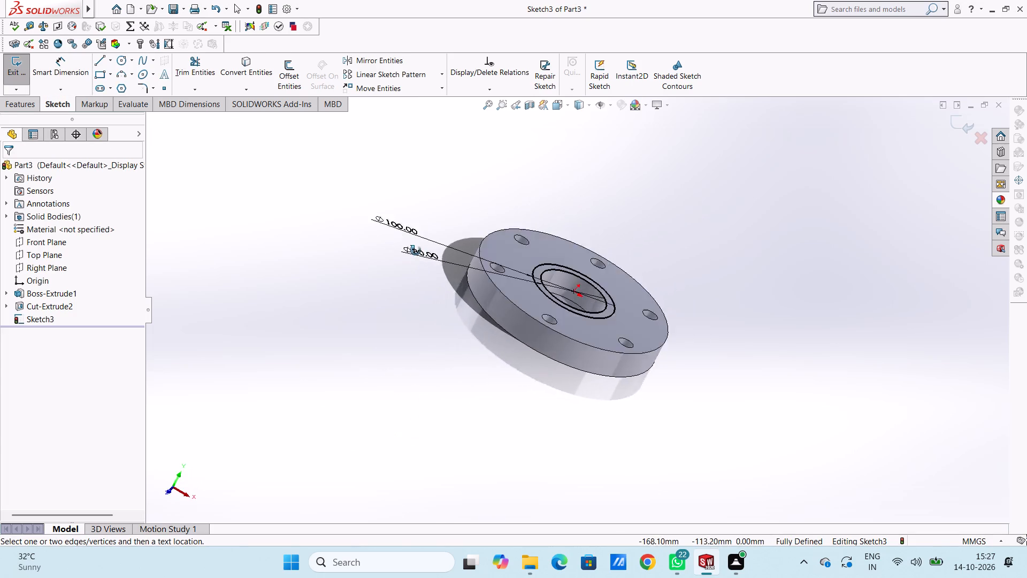
pyautogui.moveTo(416, 250); pyautogui.dragTo(399, 308, button='middle')
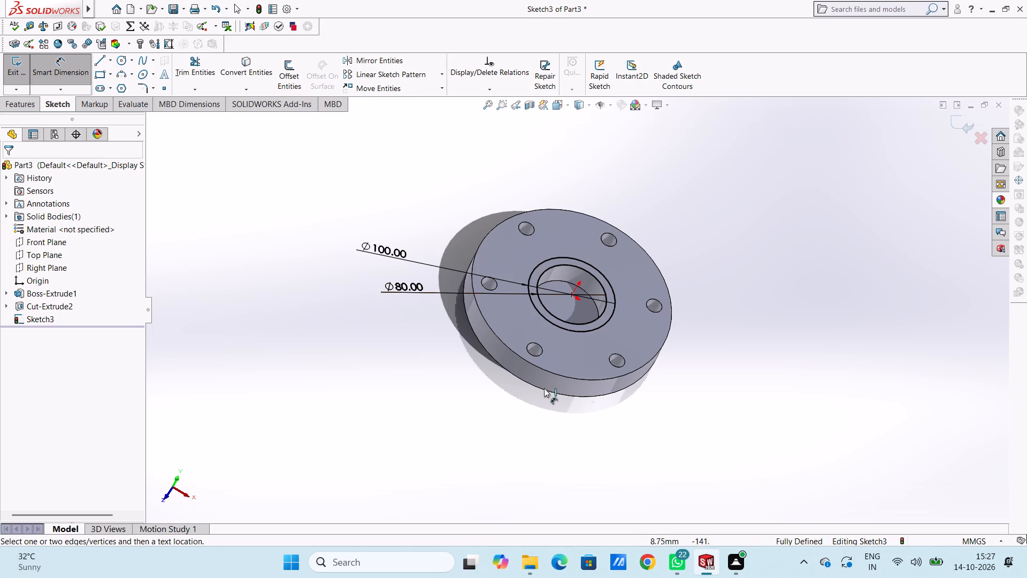
pyautogui.scroll(-2, 647, 230)
pyautogui.scroll(3, 613, 356)
pyautogui.scroll(-1, 672, 390)
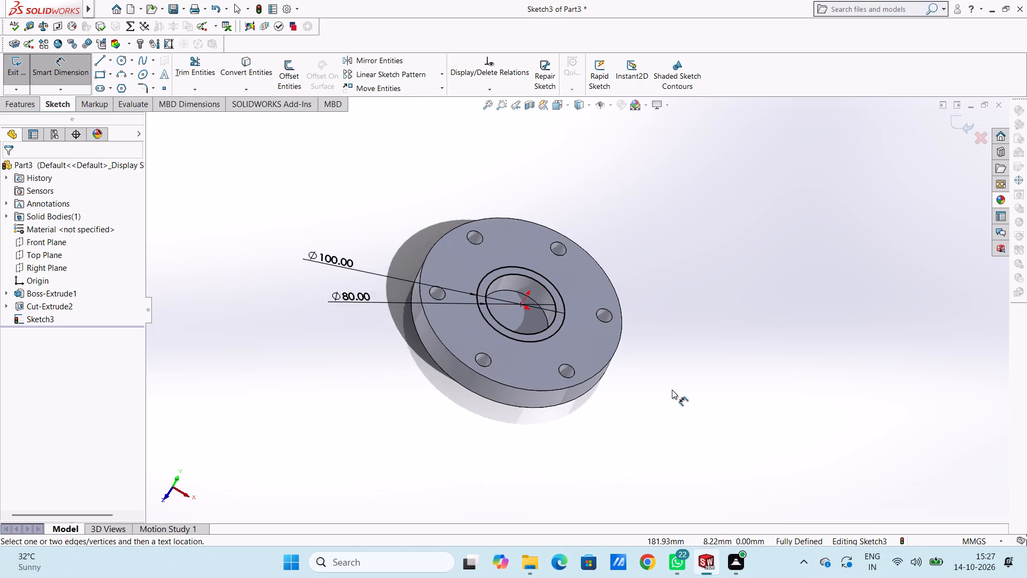
pyautogui.moveTo(672, 390); pyautogui.dragTo(658, 300, button='middle')
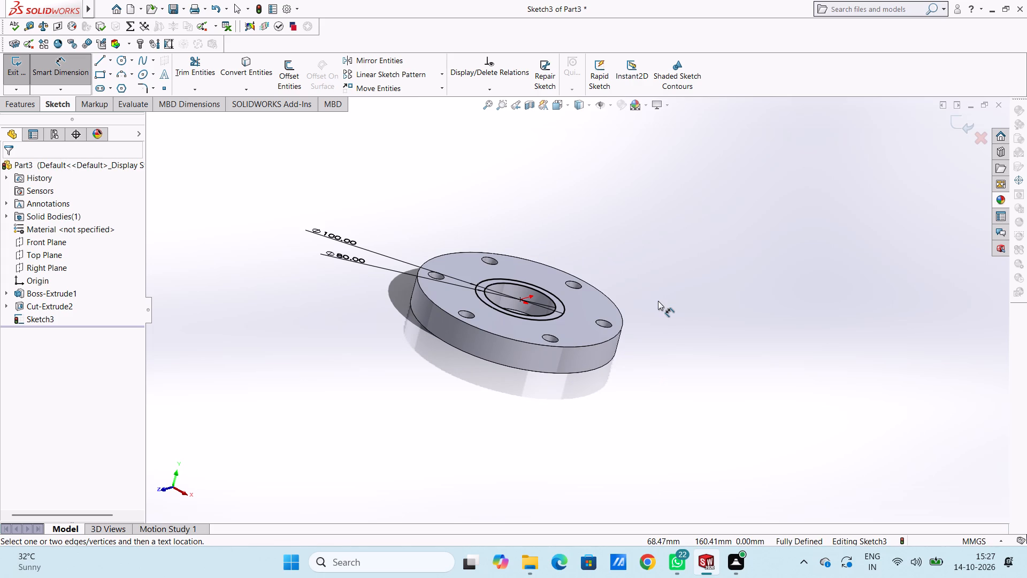
pyautogui.moveTo(647, 260); pyautogui.dragTo(592, 298, button='middle')
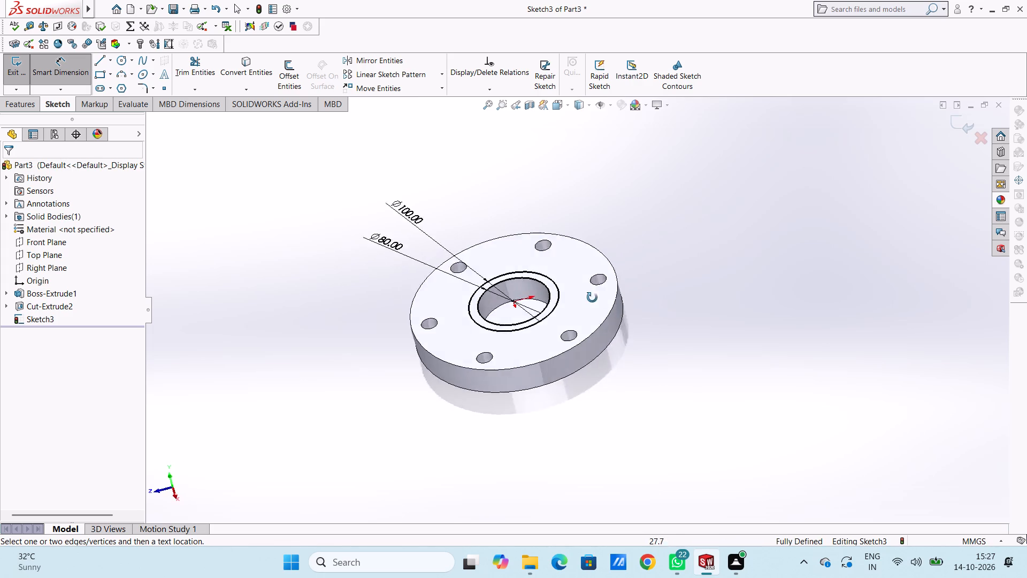
pyautogui.moveTo(592, 298); pyautogui.dragTo(600, 351, button='middle')
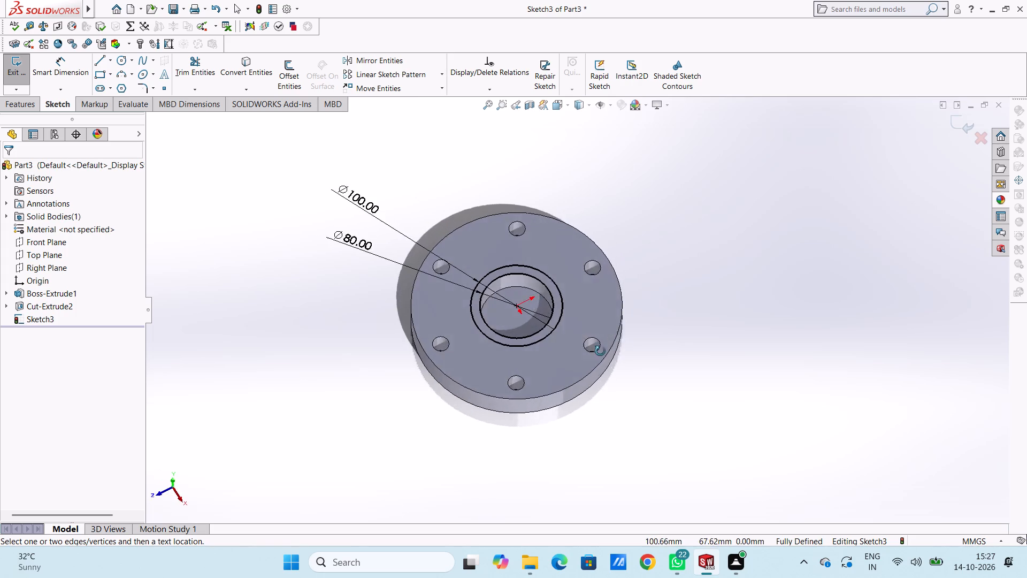
pyautogui.moveTo(600, 351); pyautogui.dragTo(587, 351, button='middle')
pyautogui.moveTo(587, 351); pyautogui.dragTo(604, 271, button='middle')
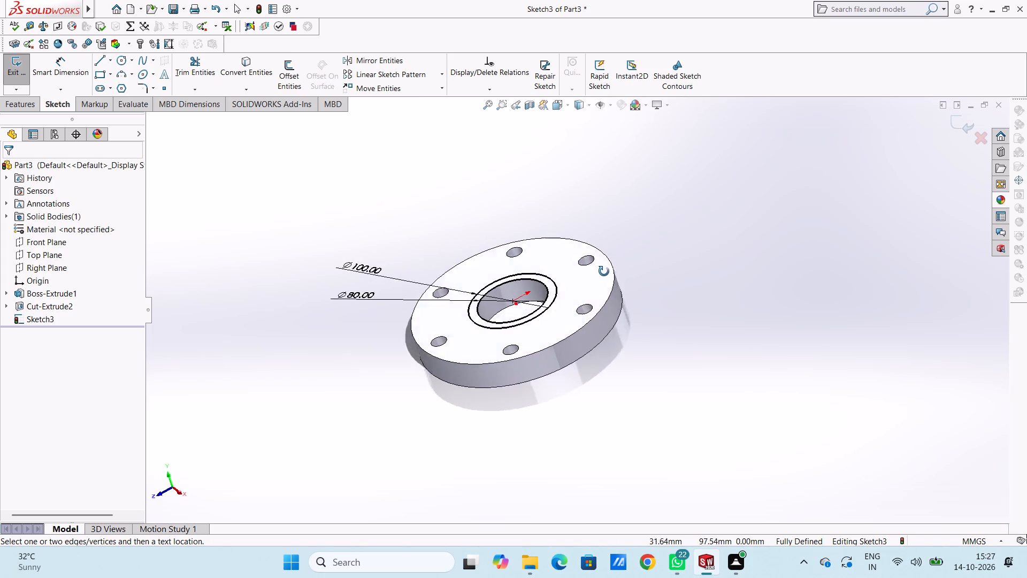
pyautogui.moveTo(604, 271); pyautogui.dragTo(627, 282, button='middle')
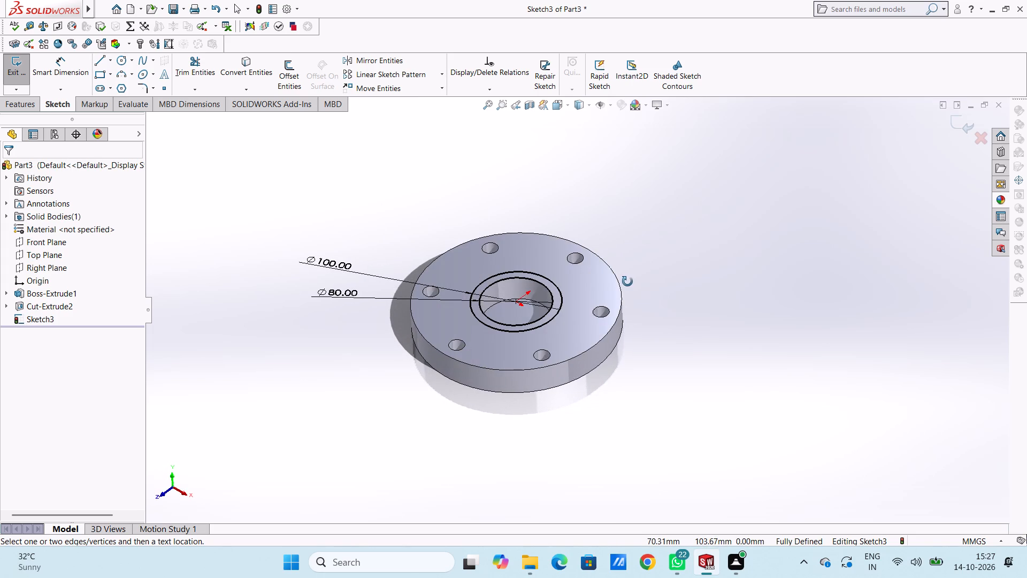
pyautogui.moveTo(627, 282); pyautogui.dragTo(623, 279, button='middle')
pyautogui.moveTo(386, 242); pyautogui.dragTo(359, 215, button='middle')
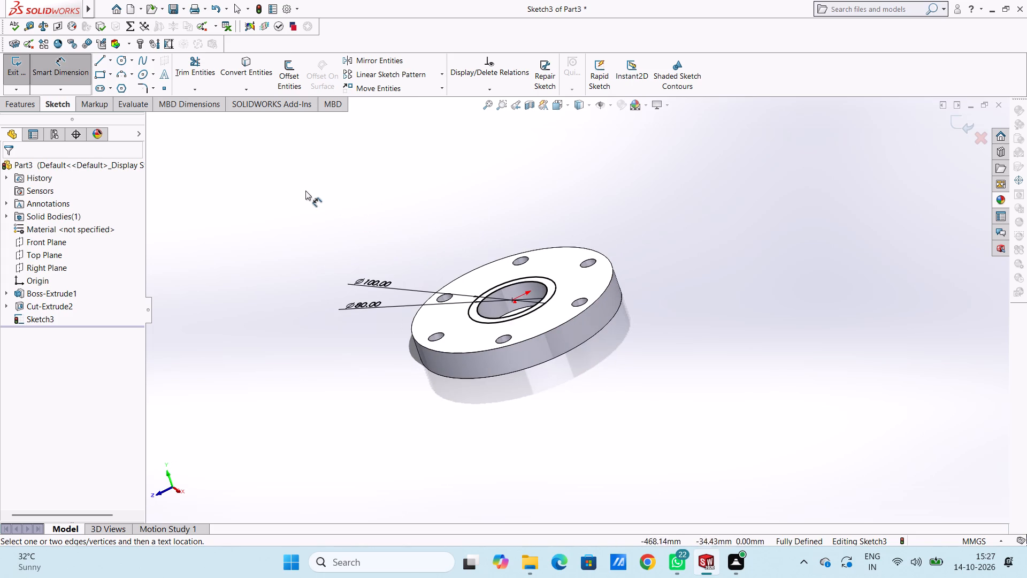
# Extrude the ring between the two circles upward from the flange face as a merged boss with a blind depth of 50 mm.
pyautogui.click(71, 76)
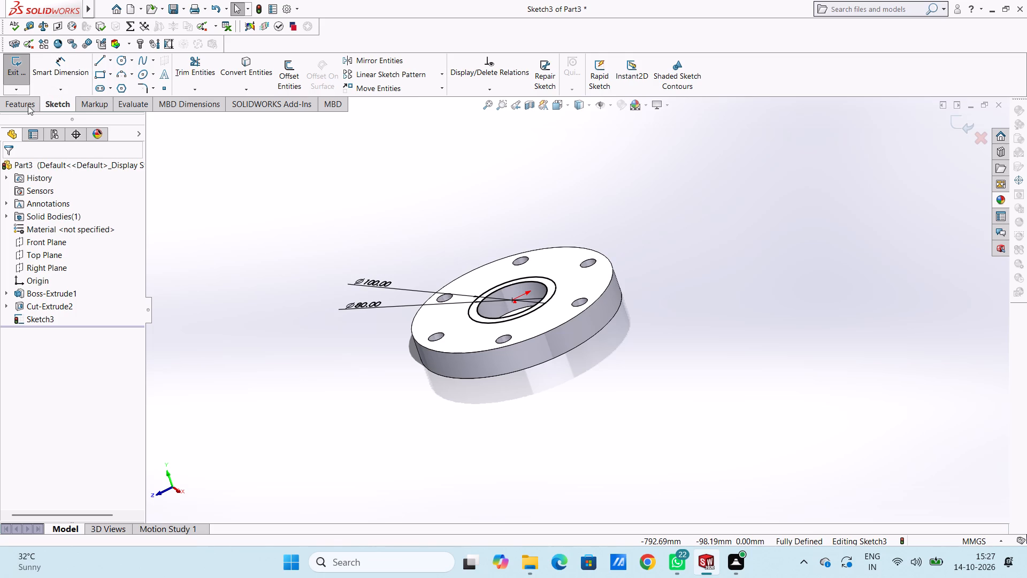
pyautogui.click(28, 105)
pyautogui.click(18, 74)
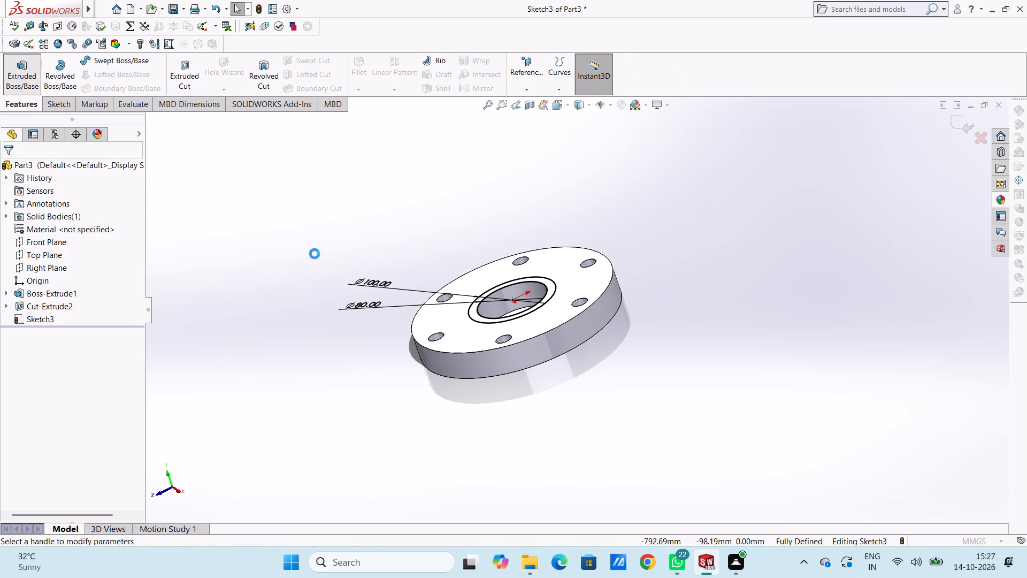
pyautogui.scroll(-1, 317, 355)
pyautogui.moveTo(319, 355); pyautogui.dragTo(324, 355, button='middle')
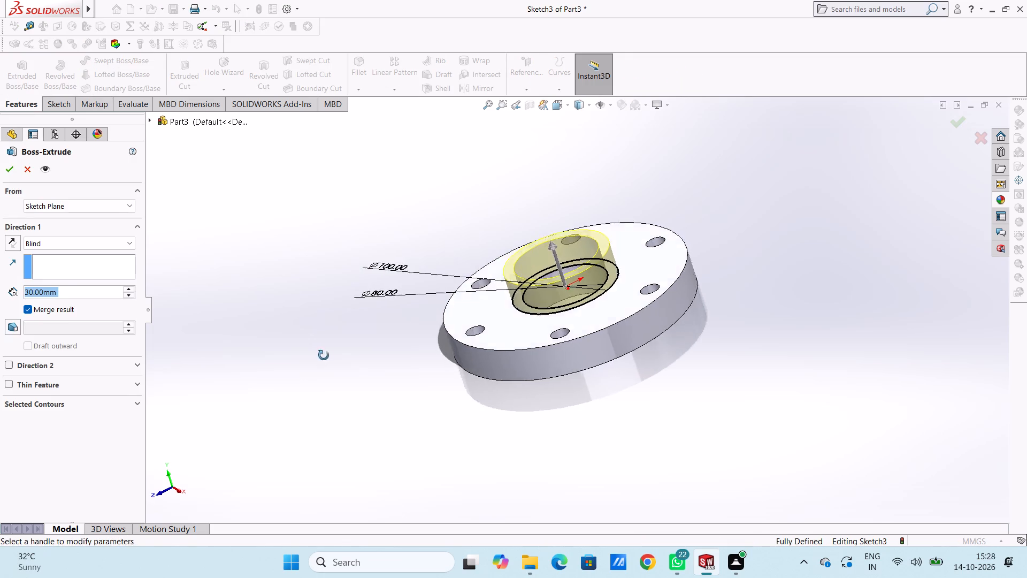
pyautogui.moveTo(324, 355); pyautogui.dragTo(327, 315, button='middle')
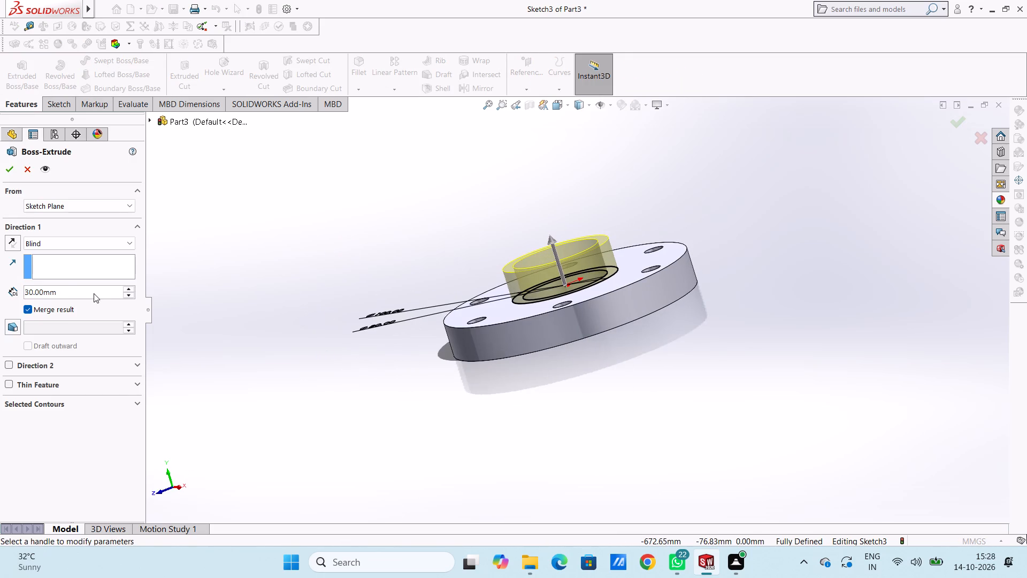
pyautogui.doubleClick(94, 293)
pyautogui.write('50')
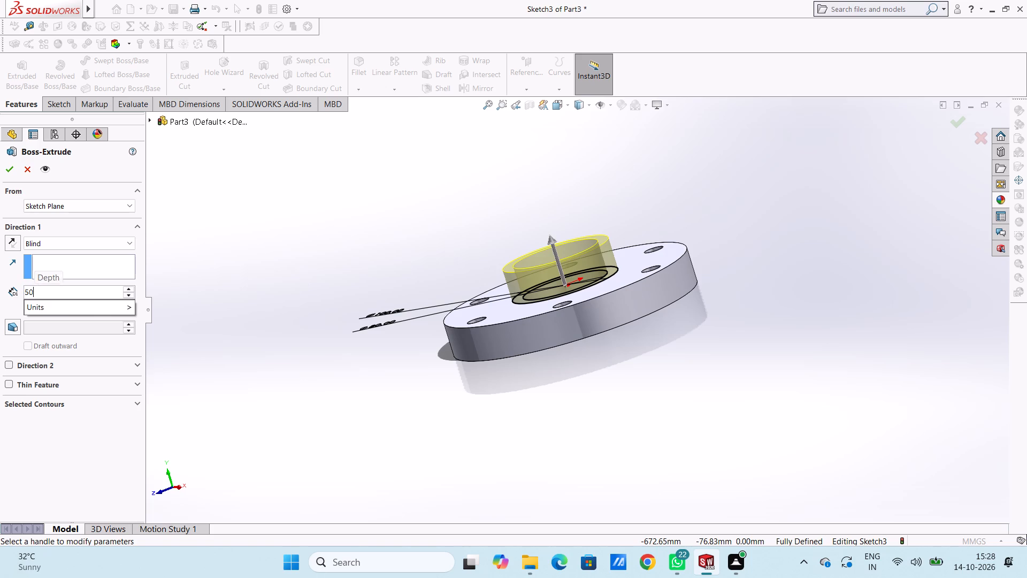
pyautogui.press('Return')
pyautogui.scroll(1, 94, 293)
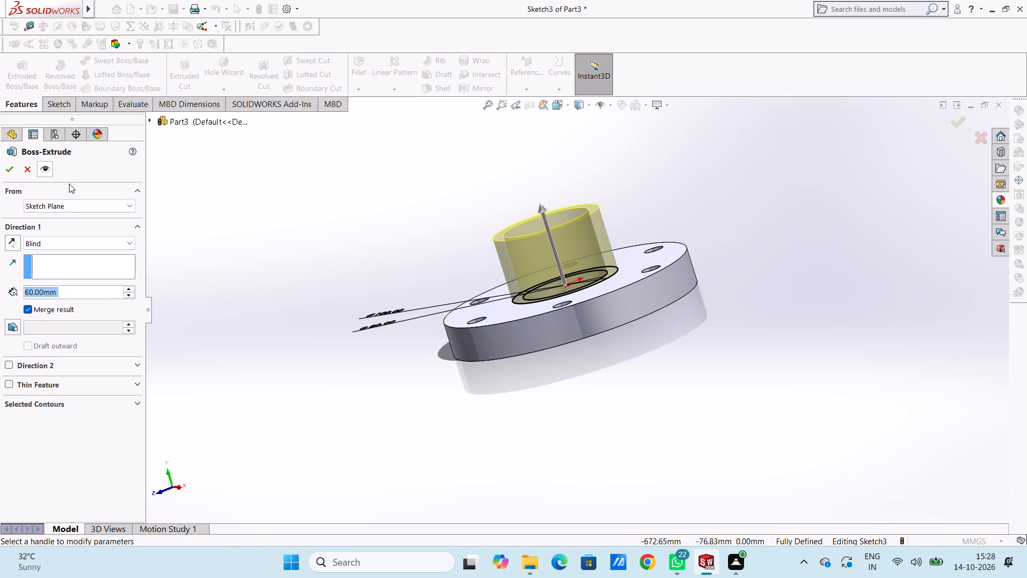
pyautogui.scroll(-2, 97, 291)
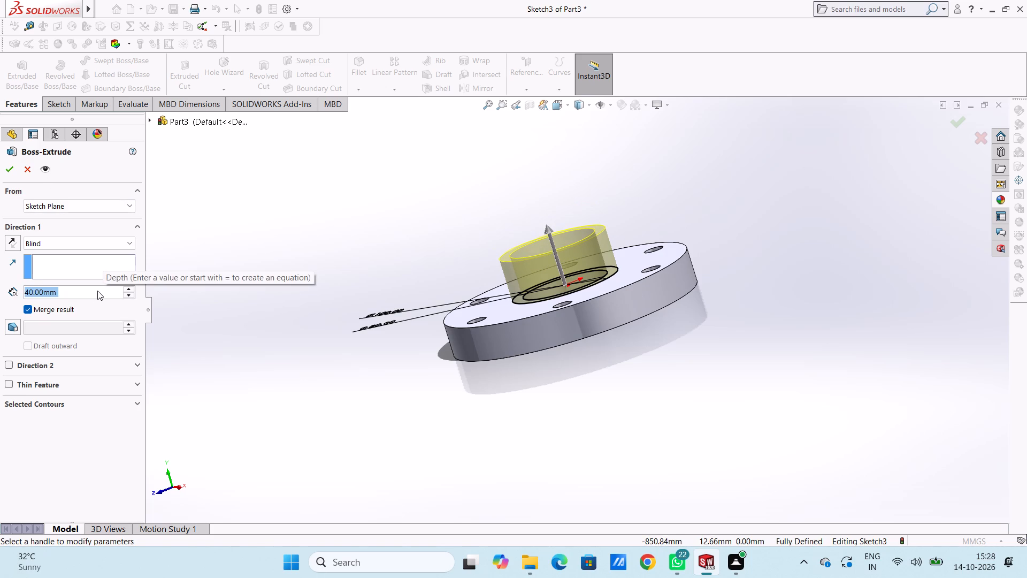
pyautogui.scroll(1, 97, 291)
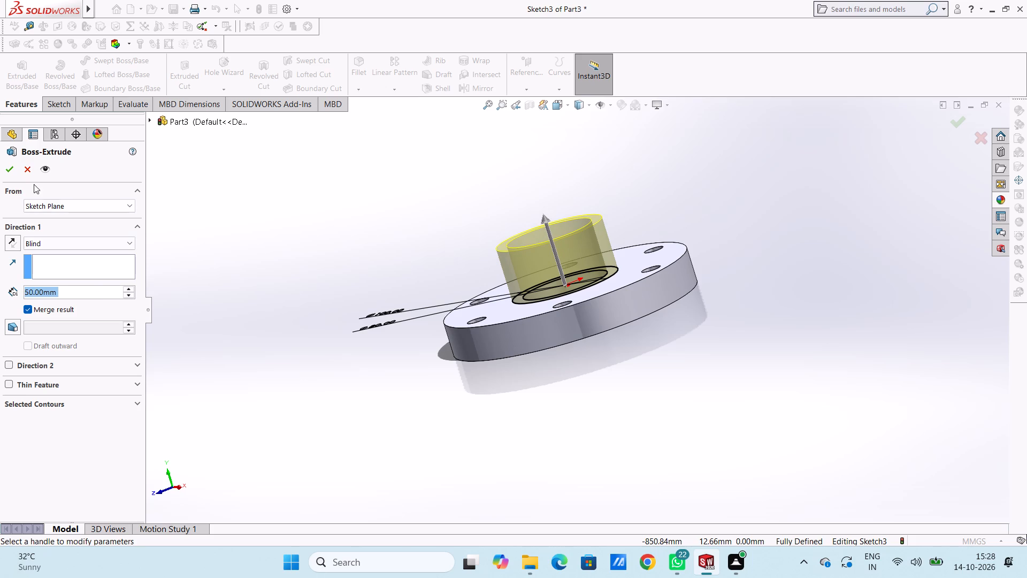
pyautogui.click(14, 164)
pyautogui.click(213, 234)
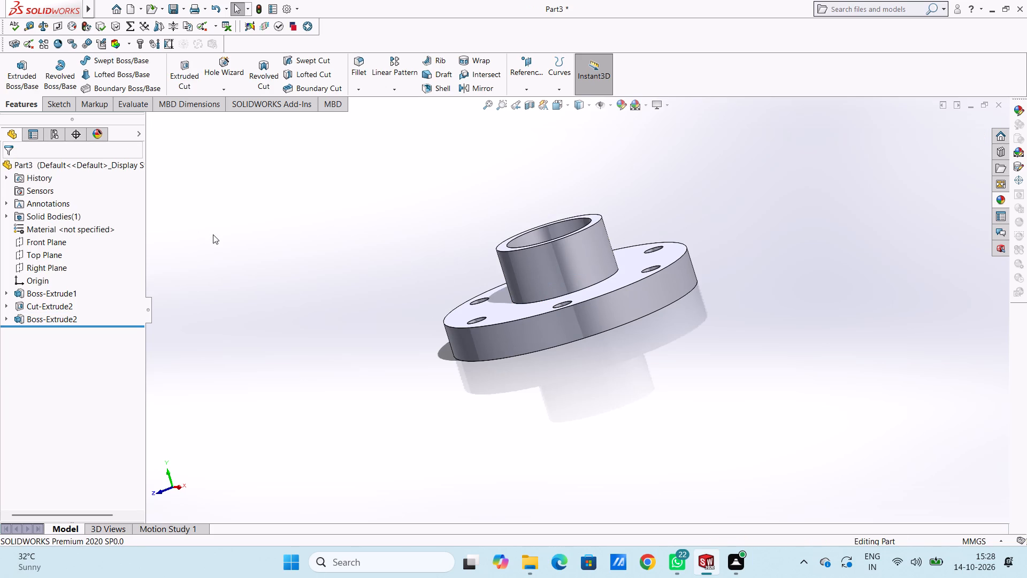
# Examine the flange and its hub from several angles, including the front and top views.
pyautogui.moveTo(239, 263); pyautogui.dragTo(321, 279, button='middle')
pyautogui.moveTo(328, 269); pyautogui.dragTo(322, 246, button='middle')
pyautogui.moveTo(315, 239); pyautogui.dragTo(303, 236, button='middle')
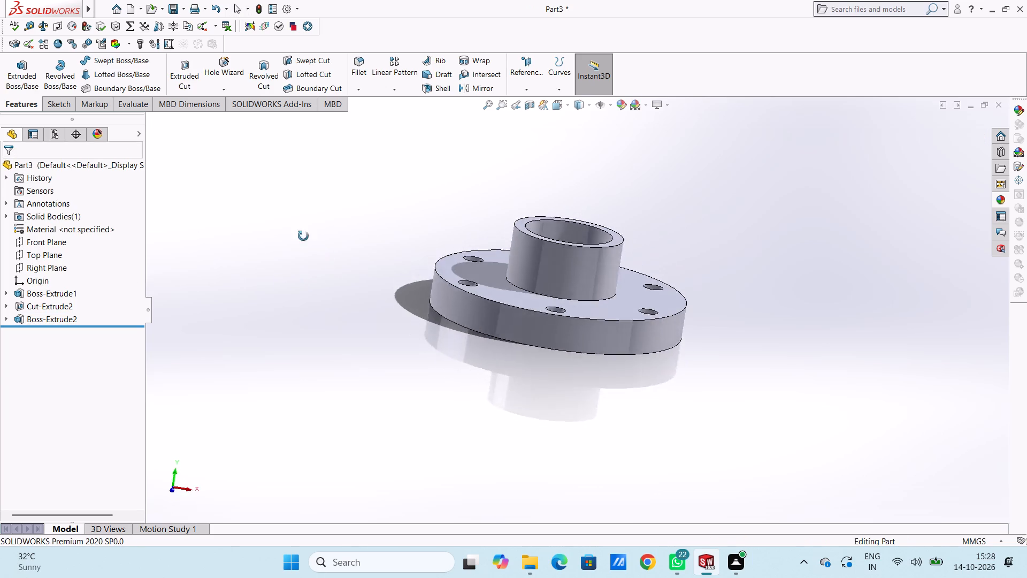
pyautogui.moveTo(303, 236); pyautogui.dragTo(266, 344, button='middle')
pyautogui.scroll(3, 266, 342)
pyautogui.moveTo(345, 320); pyautogui.dragTo(366, 382, button='middle')
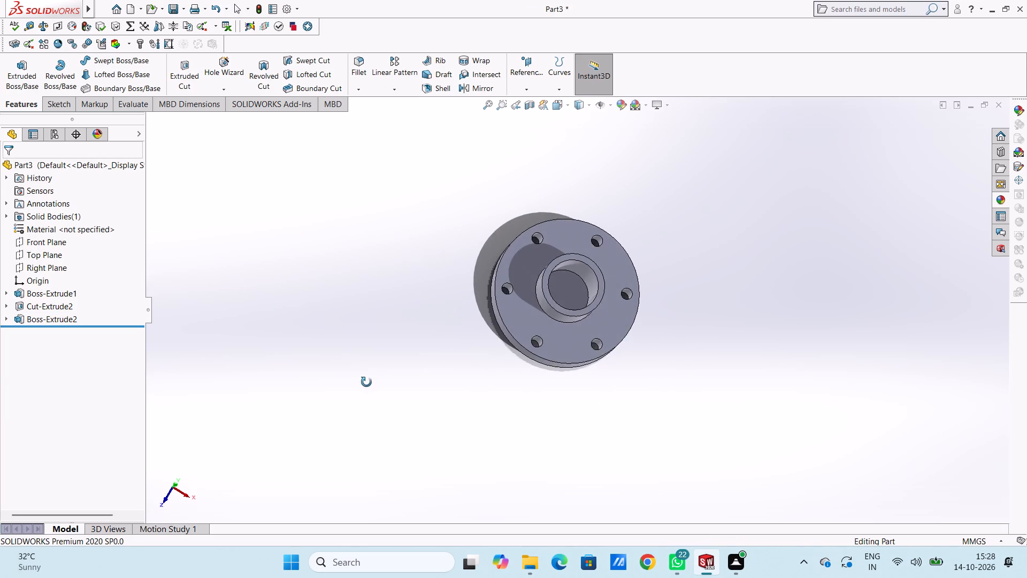
pyautogui.moveTo(366, 382); pyautogui.dragTo(361, 318, button='middle')
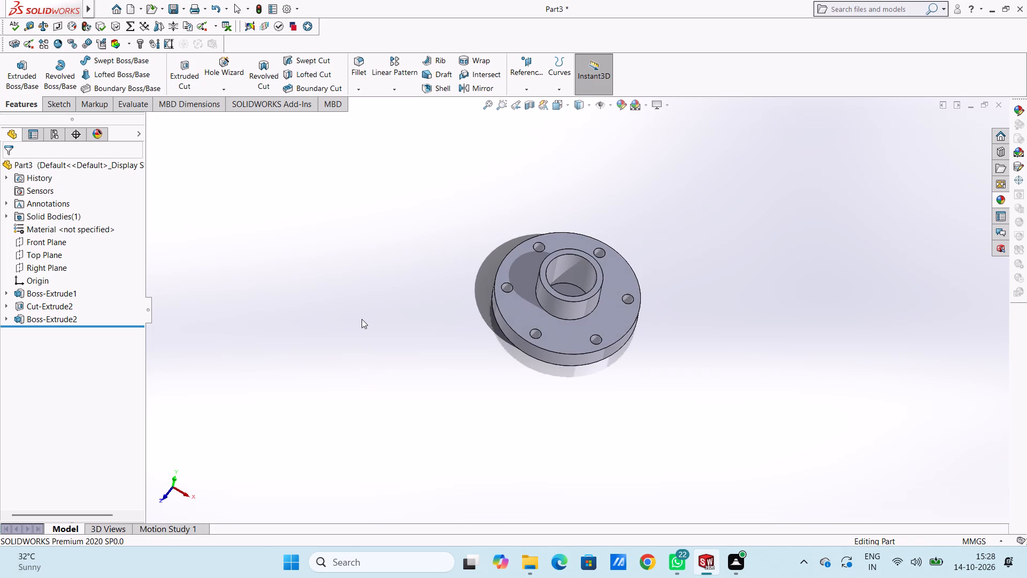
pyautogui.moveTo(436, 396); pyautogui.dragTo(417, 353, button='middle')
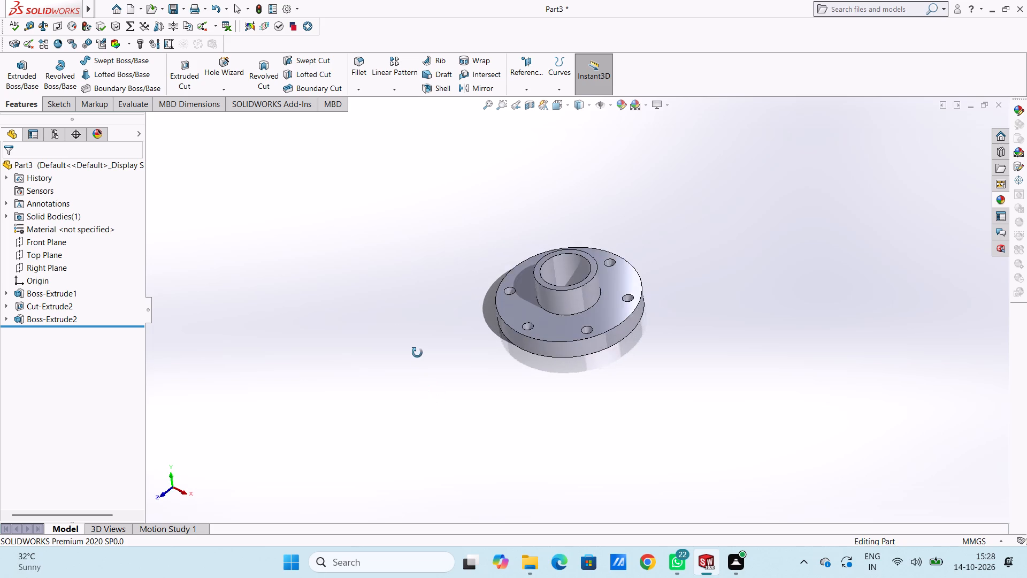
pyautogui.moveTo(417, 353); pyautogui.dragTo(450, 428, button='middle')
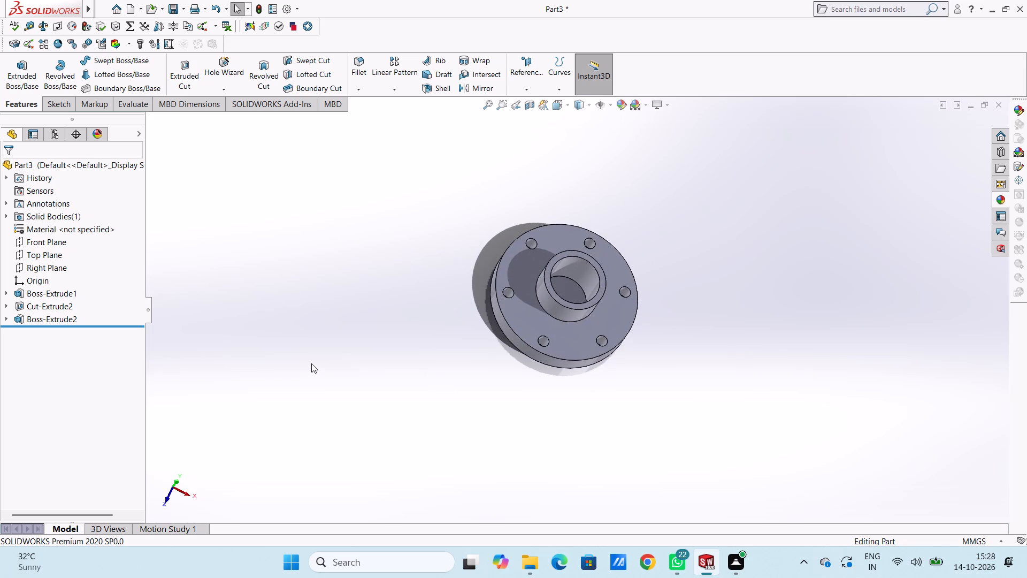
pyautogui.moveTo(311, 363); pyautogui.dragTo(283, 384, button='middle')
pyautogui.scroll(-1, 294, 400)
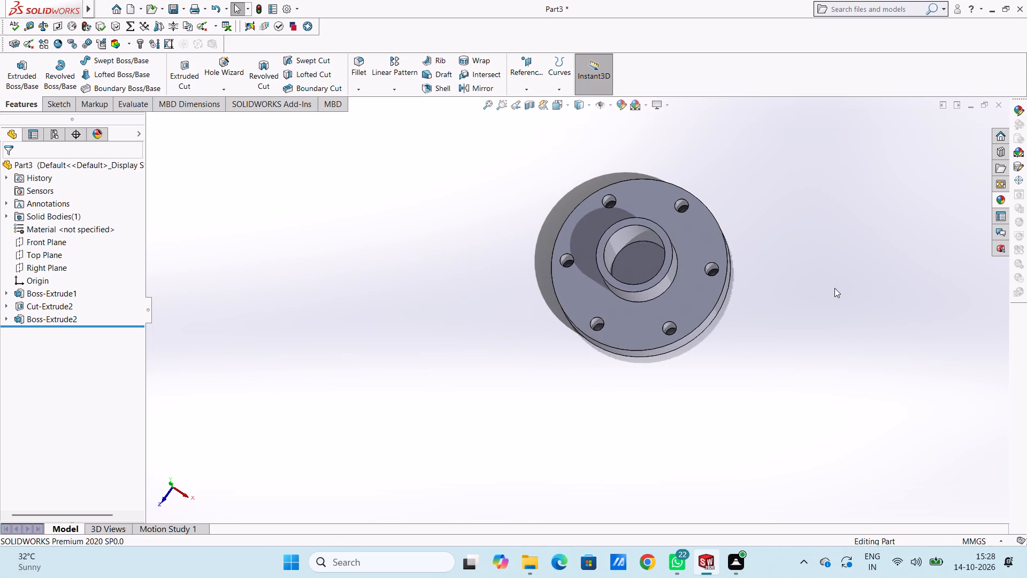
pyautogui.scroll(2, 830, 284)
pyautogui.moveTo(760, 258); pyautogui.dragTo(773, 289, button='middle')
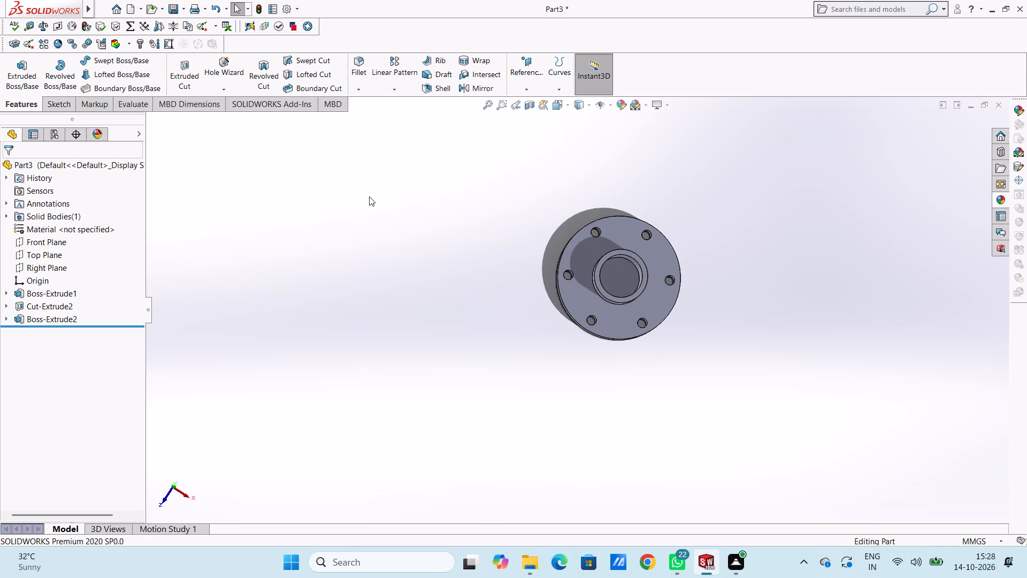
pyautogui.hotkey('ctrl', '1')
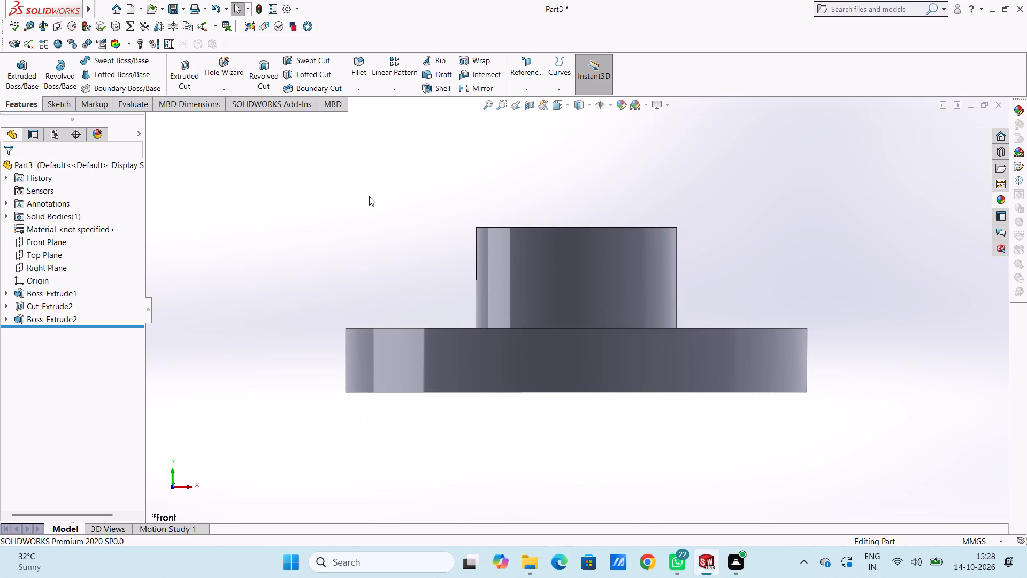
pyautogui.scroll(5, 369, 196)
pyautogui.moveTo(456, 195); pyautogui.dragTo(454, 236, button='middle')
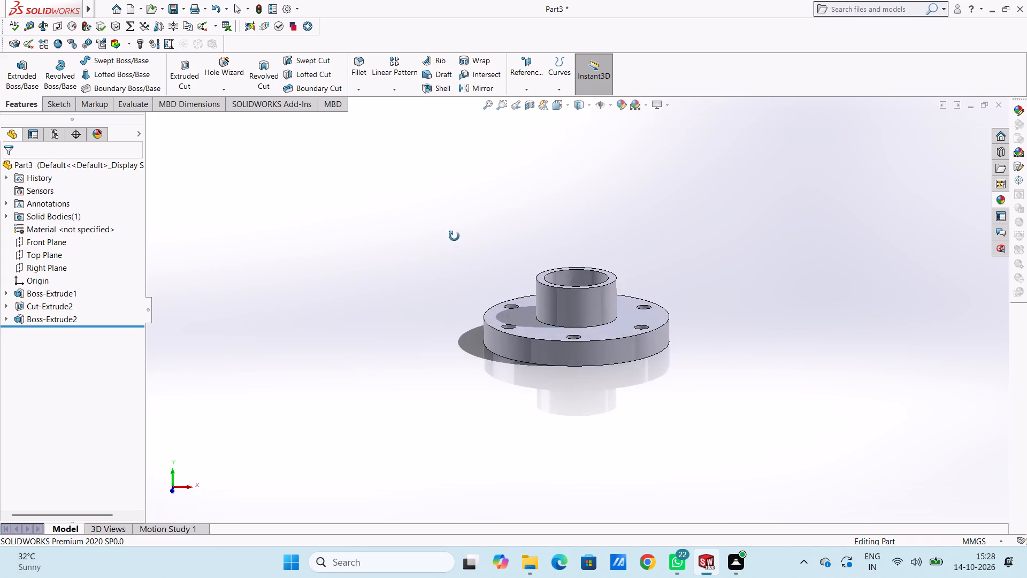
pyautogui.moveTo(454, 236); pyautogui.dragTo(455, 270, button='middle')
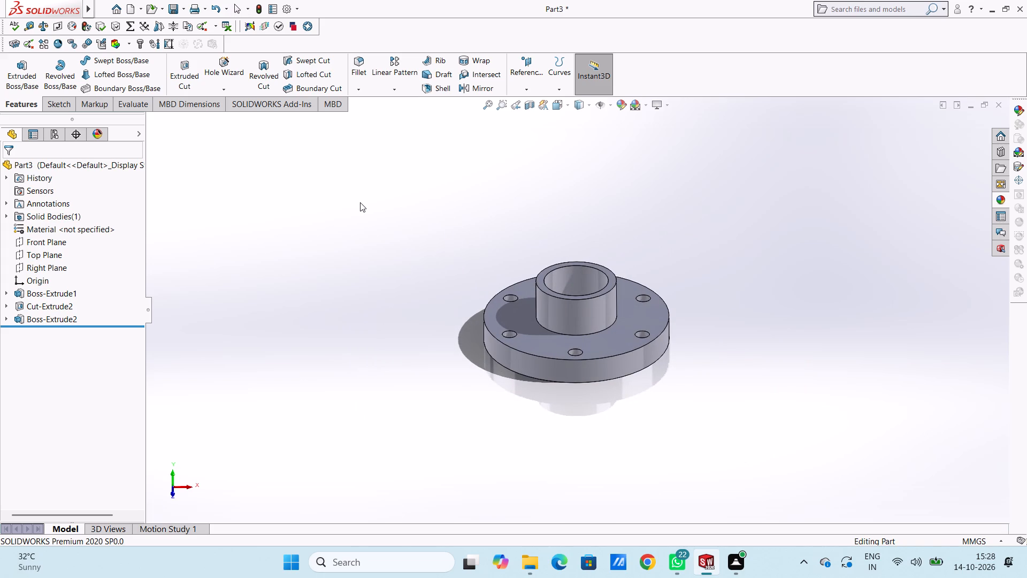
pyautogui.hotkey('ctrl', '5')
pyautogui.scroll(6, 360, 202)
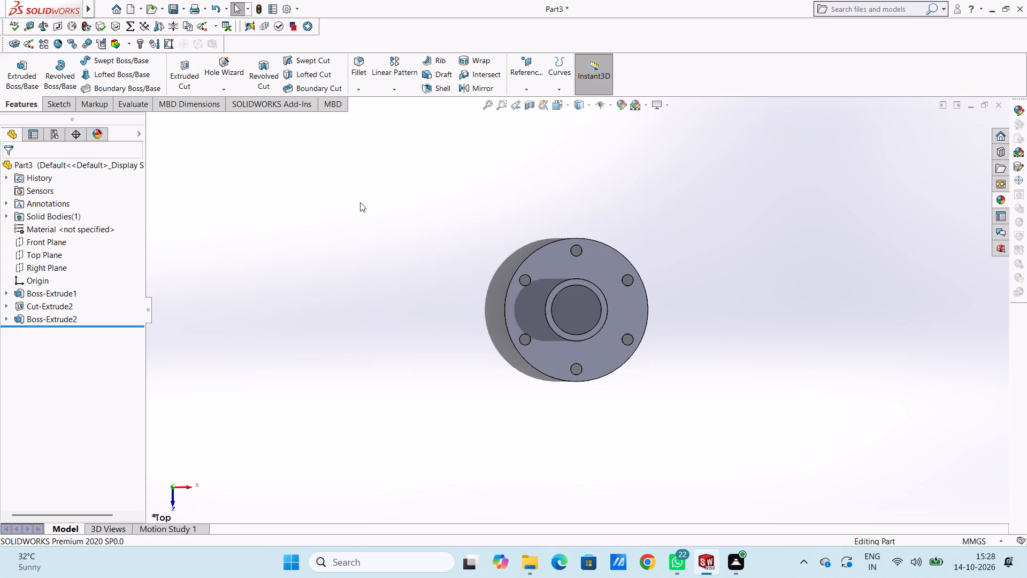
pyautogui.scroll(-2, 752, 308)
pyautogui.scroll(1, 503, 372)
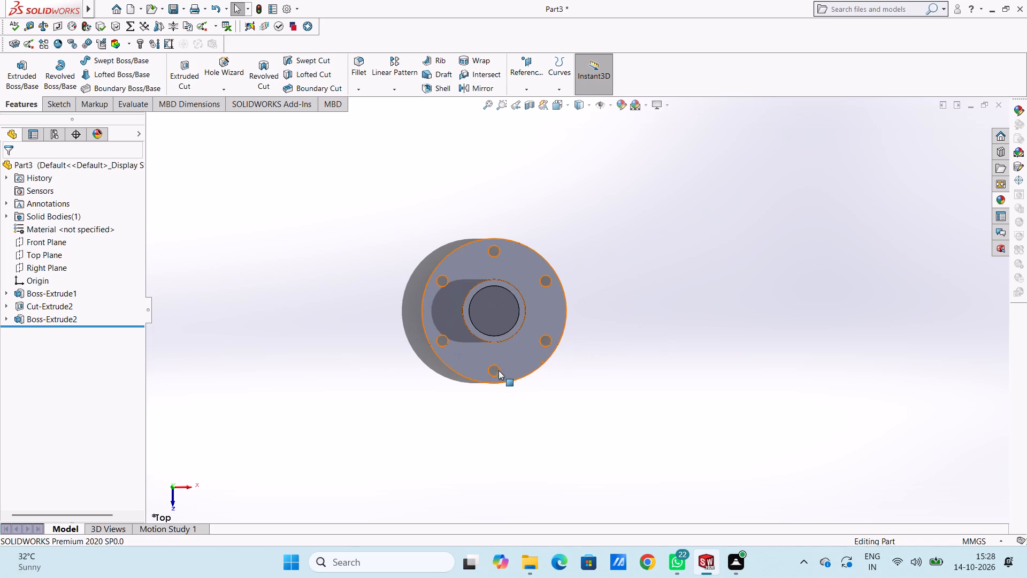
# On the Front Plane, sketch two separate circles about 184 mm above the origin, either side of the hub: left about 76 mm, right about 59 mm in diameter.
pyautogui.click(54, 241)
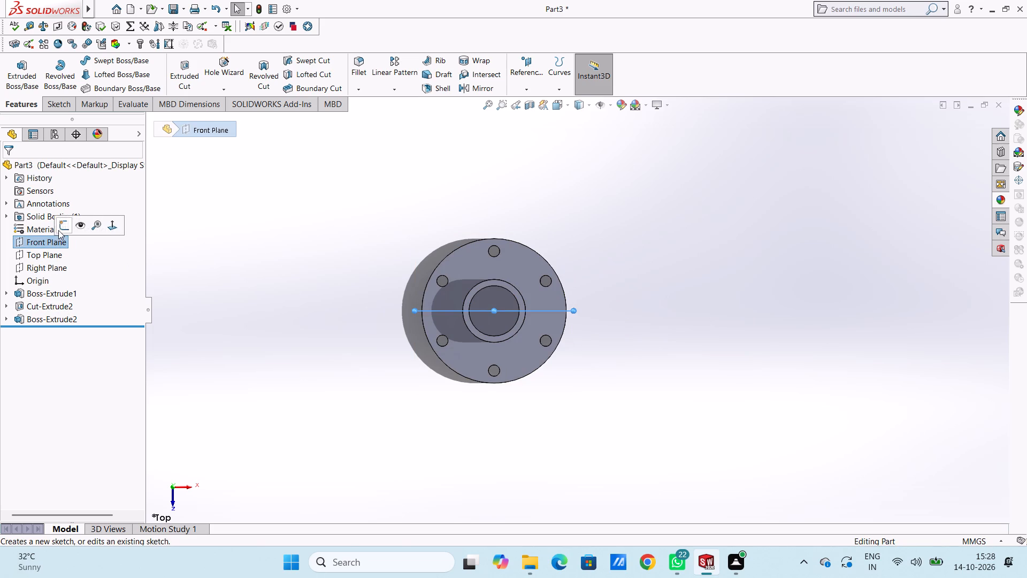
pyautogui.click(60, 226)
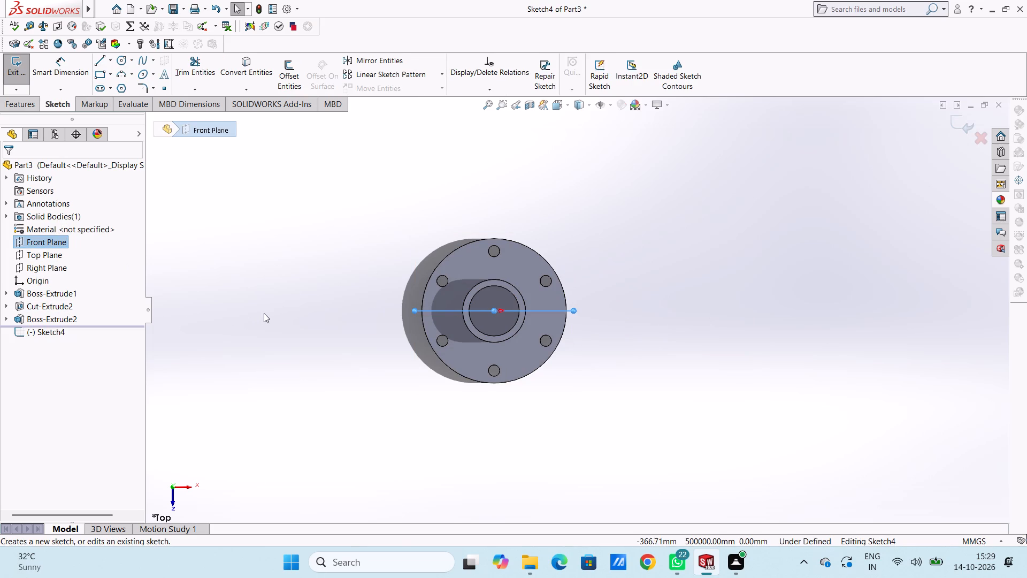
pyautogui.click(264, 312)
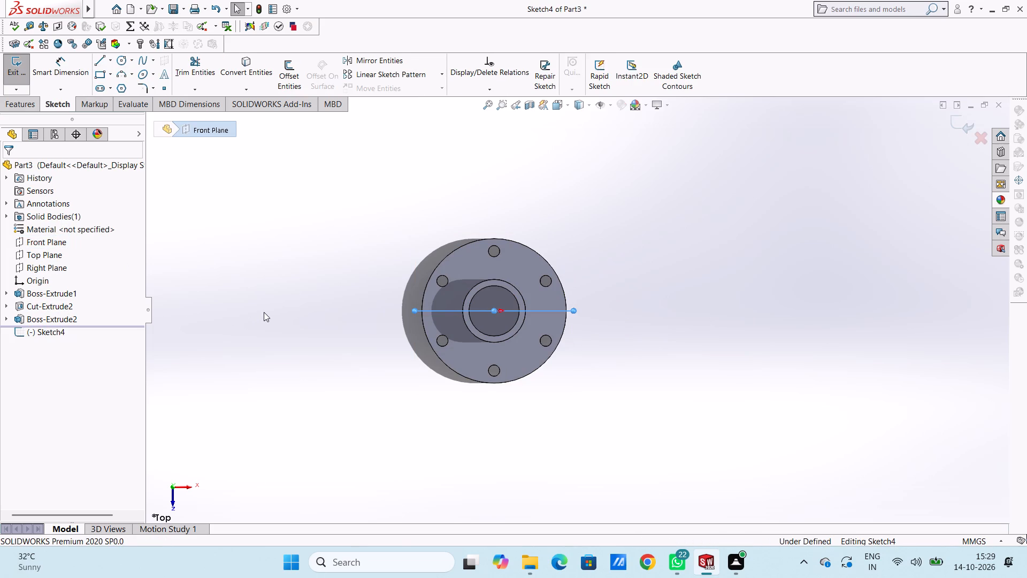
pyautogui.hotkey('ctrl', '1')
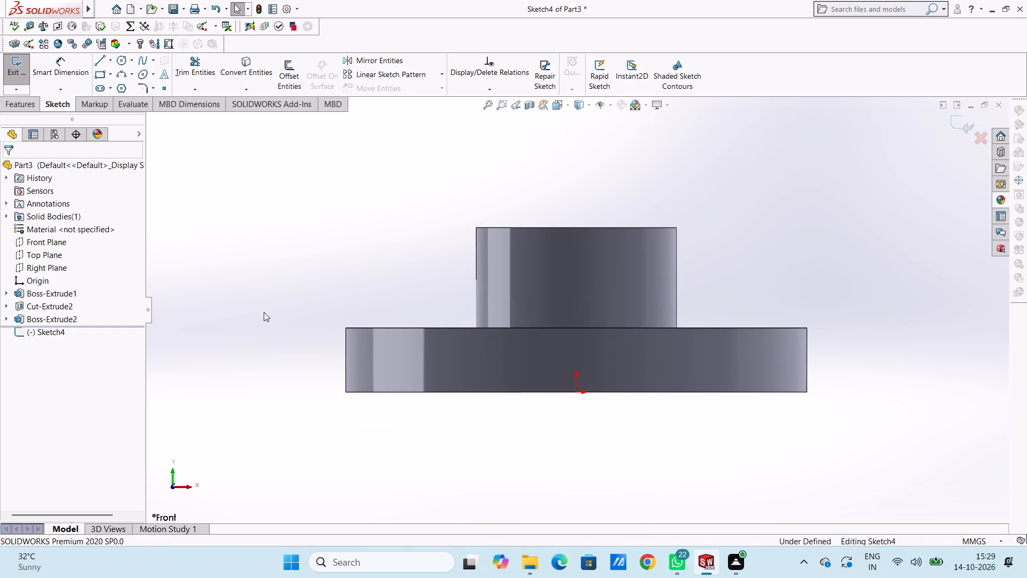
pyautogui.scroll(5, 264, 312)
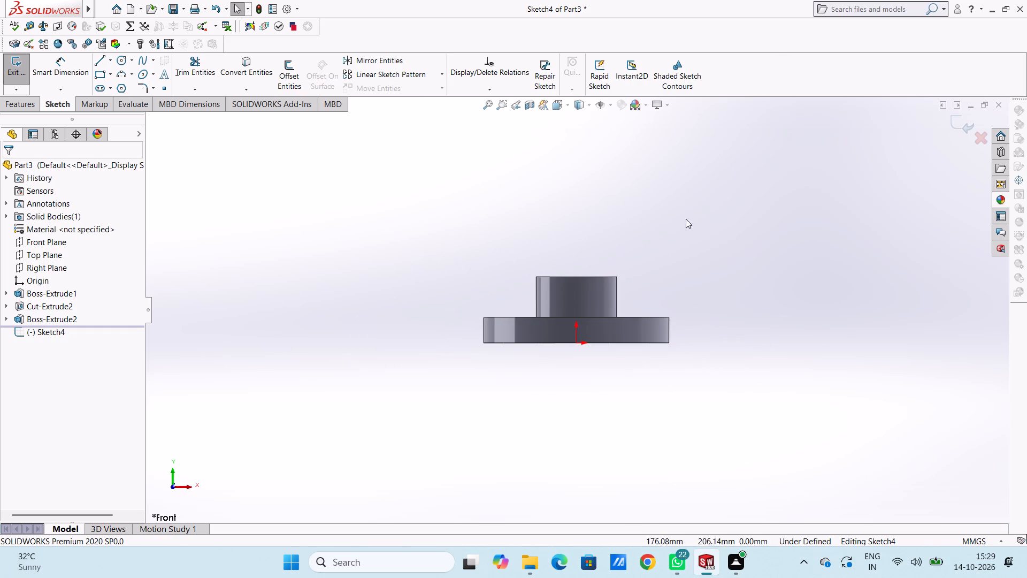
pyautogui.scroll(2, 640, 200)
pyautogui.scroll(-1, 622, 223)
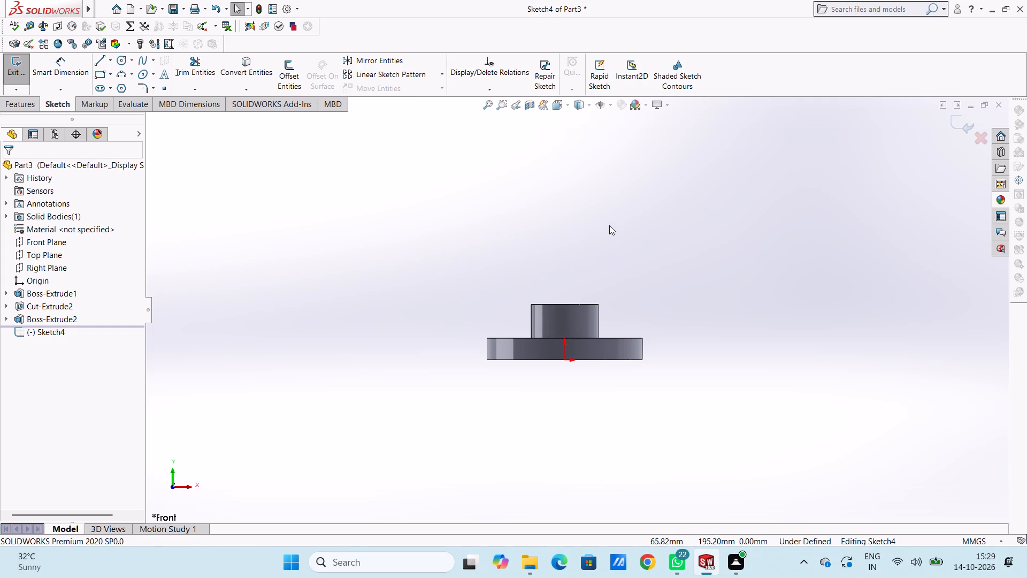
pyautogui.scroll(-1, 593, 268)
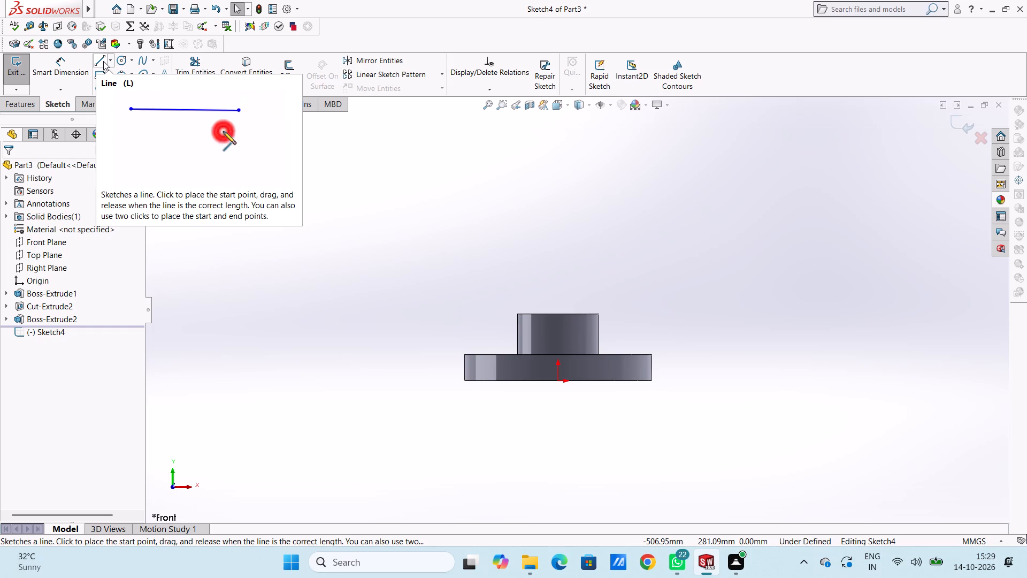
pyautogui.click(119, 56)
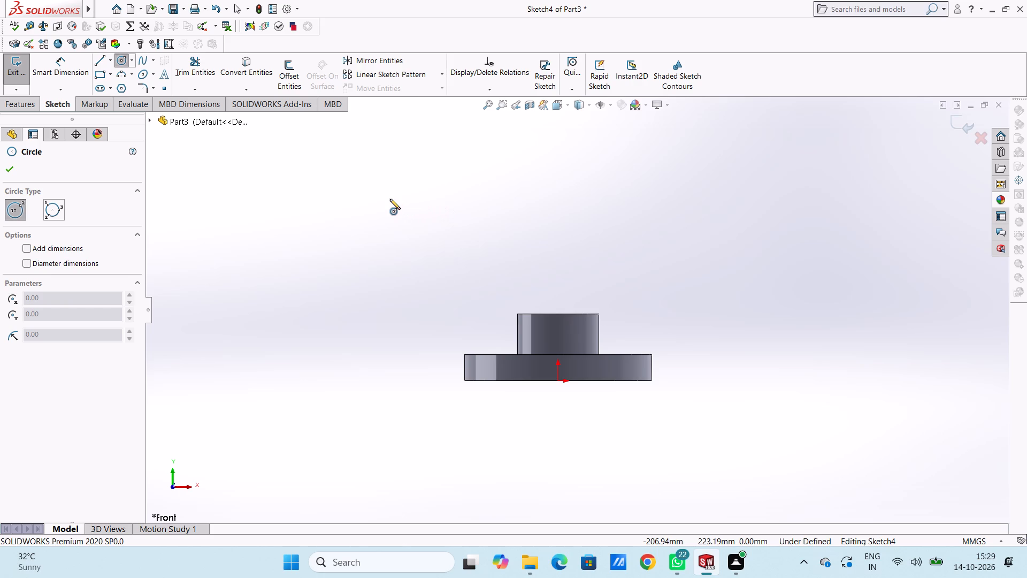
pyautogui.click(449, 231)
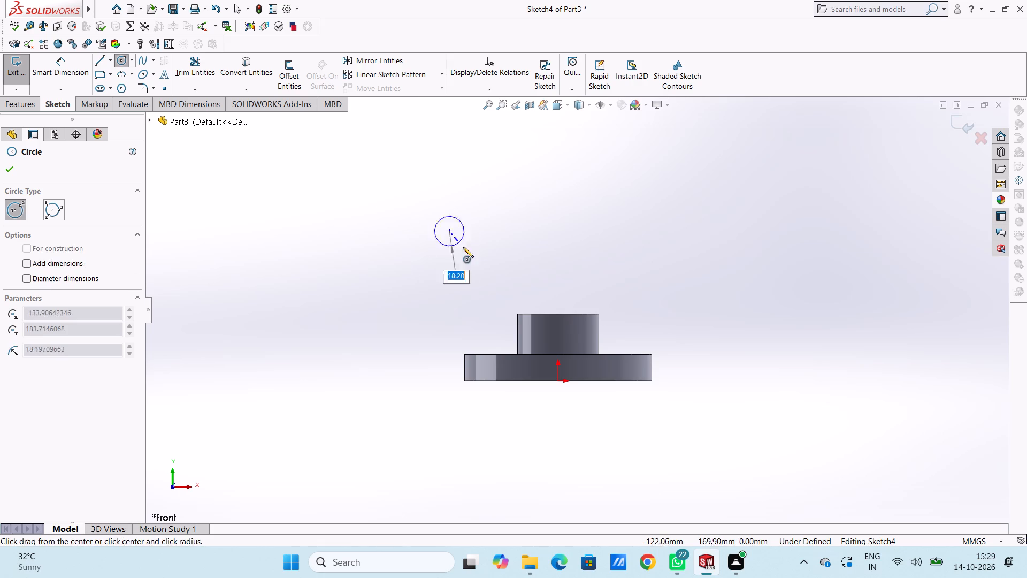
pyautogui.click(471, 254)
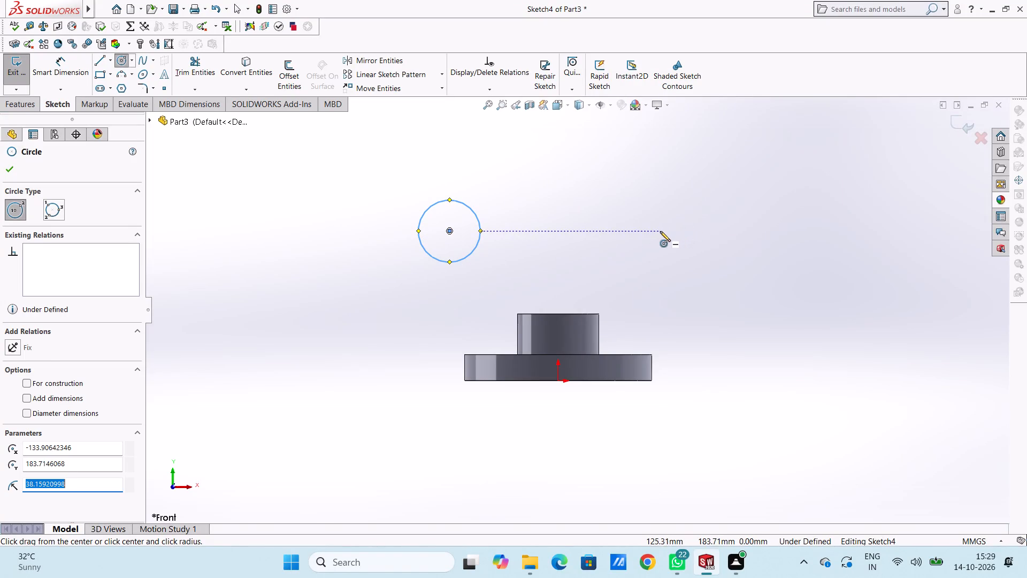
pyautogui.click(638, 229)
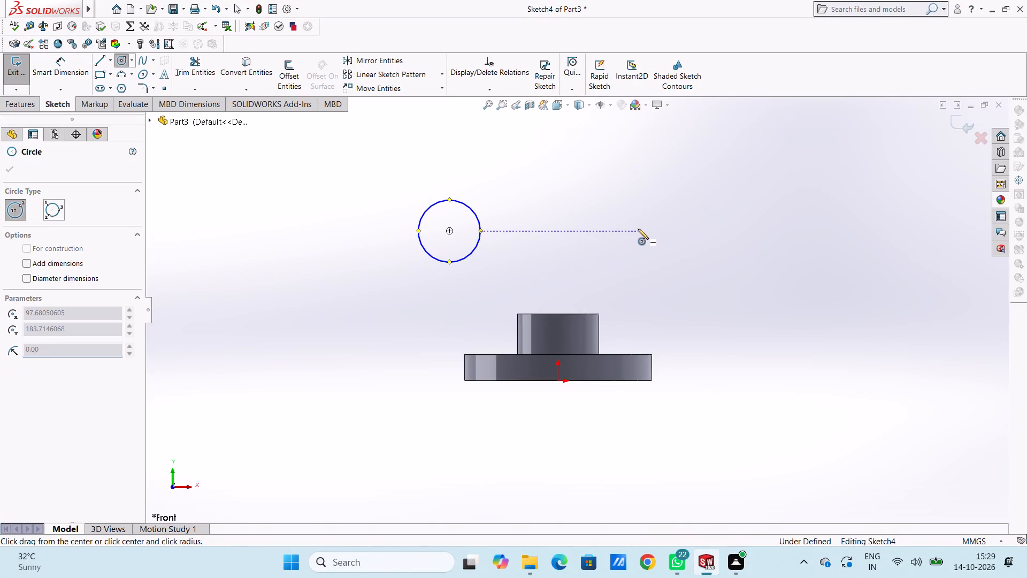
pyautogui.click(640, 255)
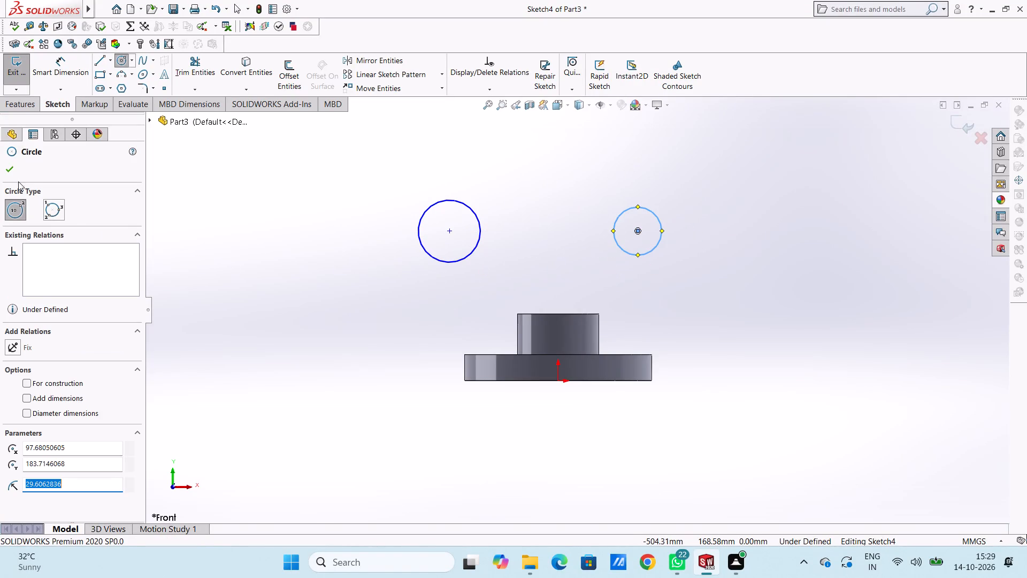
pyautogui.click(7, 167)
# Dimension the left circle's diameter as 133-57, giving 76 mm.
pyautogui.click(65, 69)
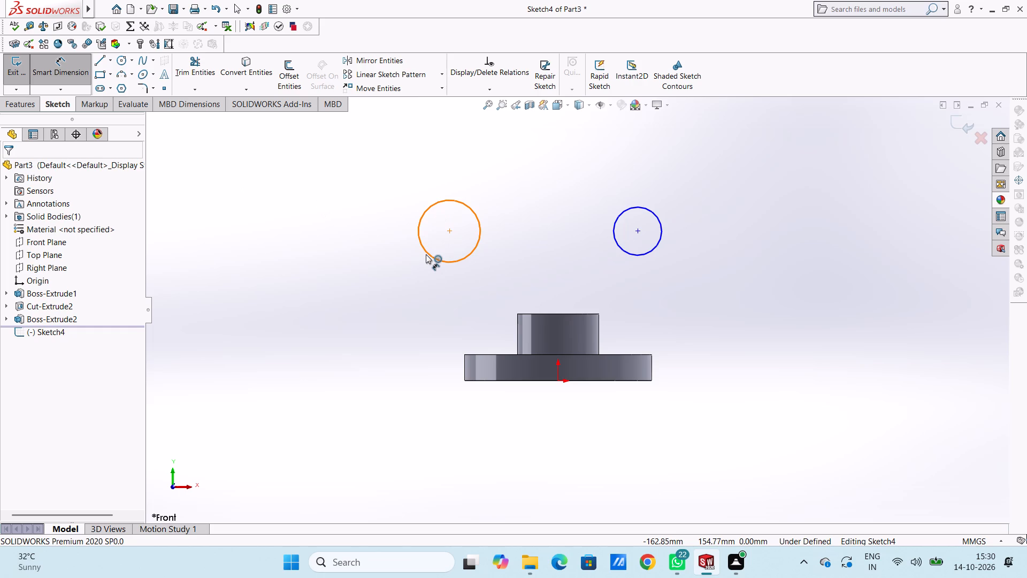
pyautogui.click(427, 252)
pyautogui.click(302, 308)
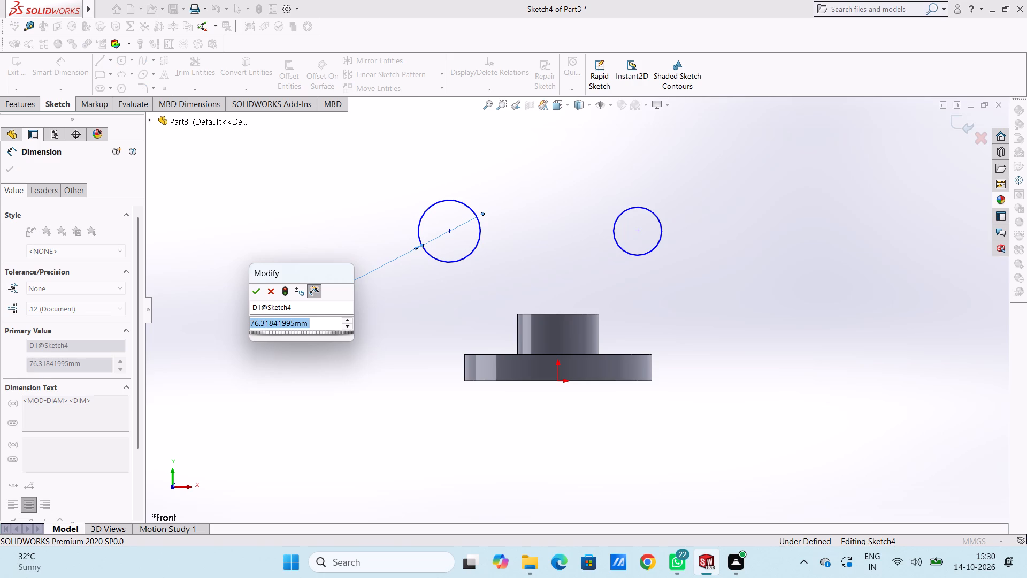
pyautogui.write('133')
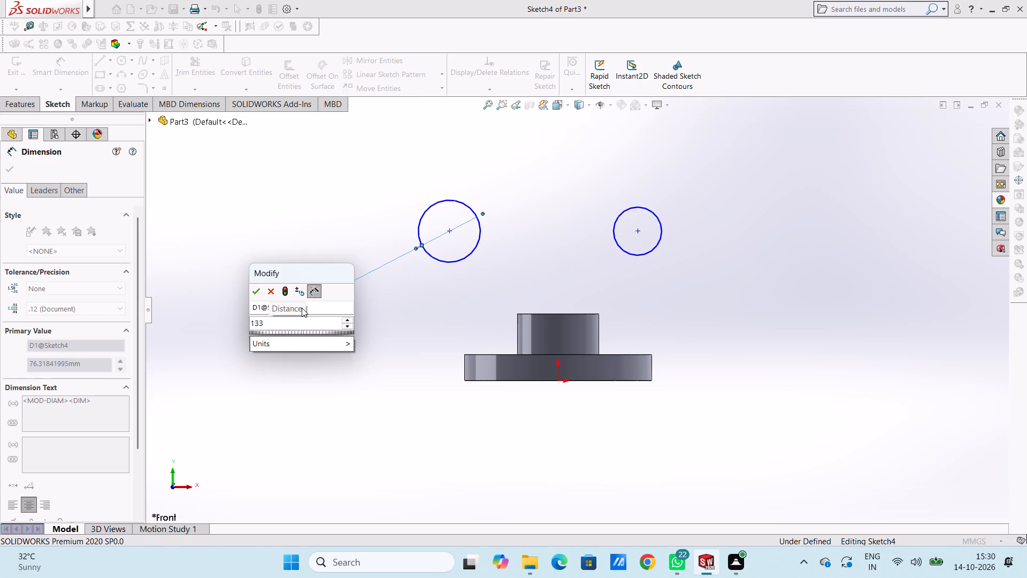
pyautogui.press('-')
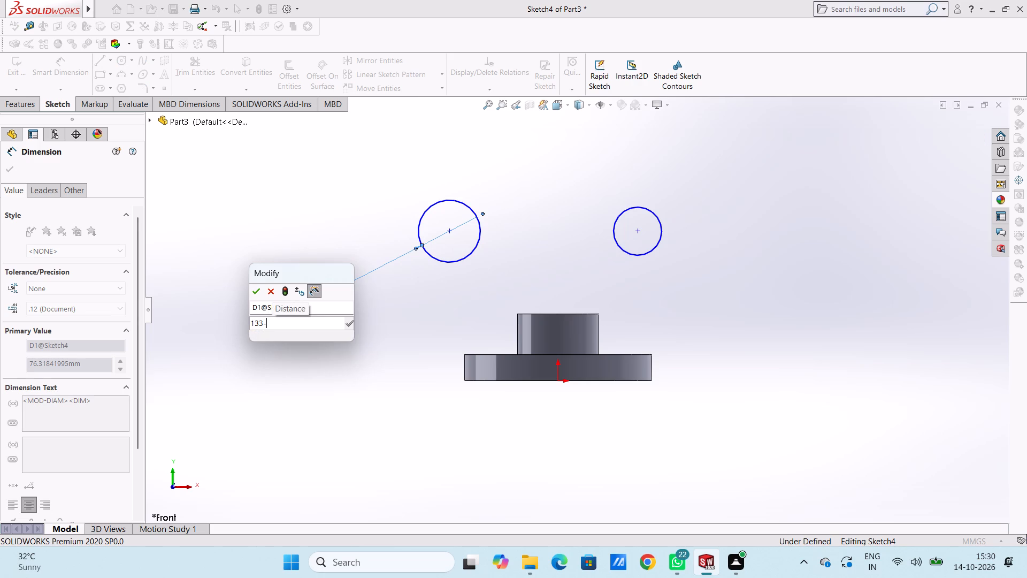
pyautogui.write('57')
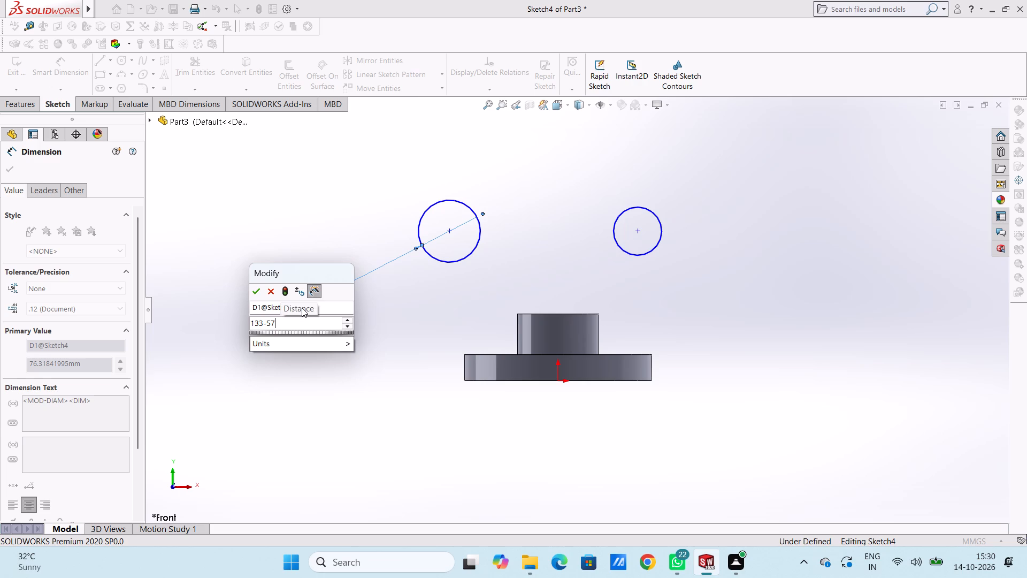
pyautogui.press('Return')
pyautogui.click(332, 202)
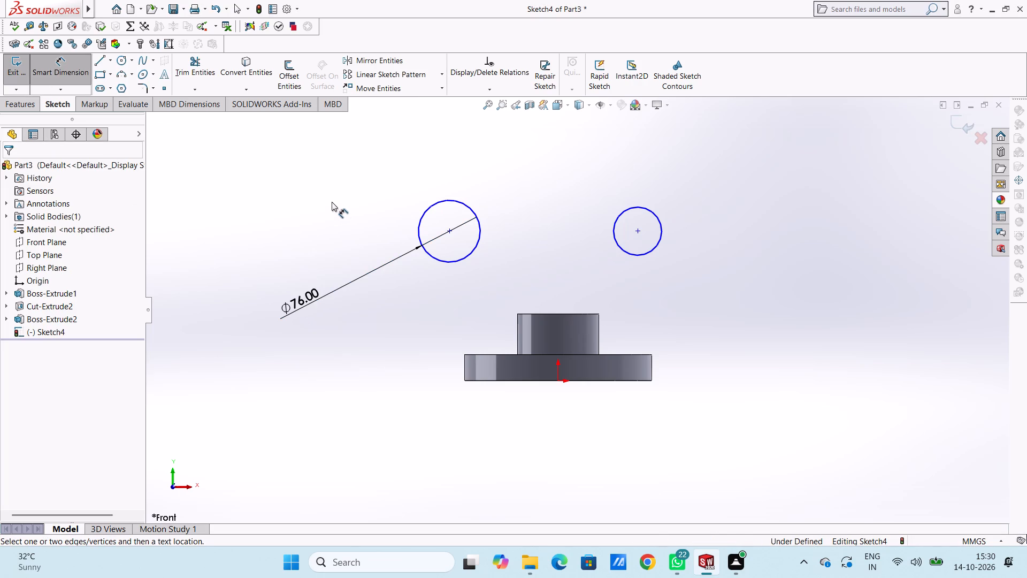
# Dimension the right circle's diameter and set it to 76 mm.
pyautogui.click(657, 245)
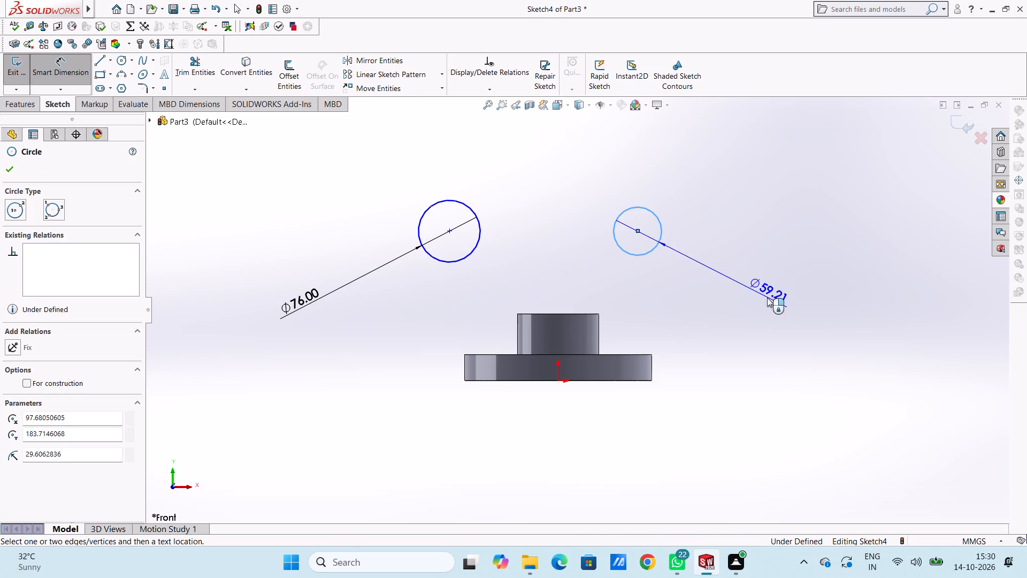
pyautogui.click(815, 294)
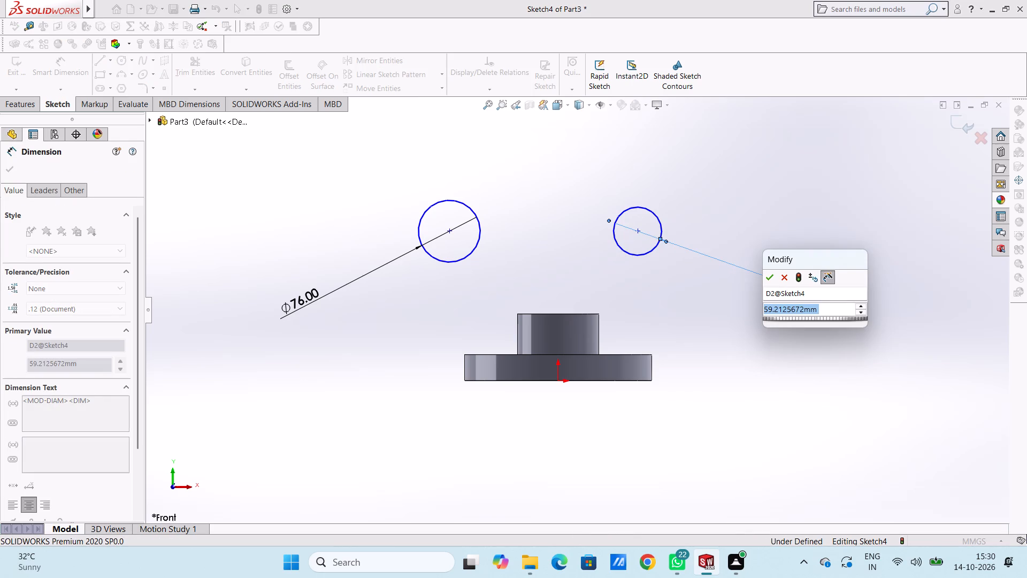
pyautogui.write('76')
pyautogui.press('Return')
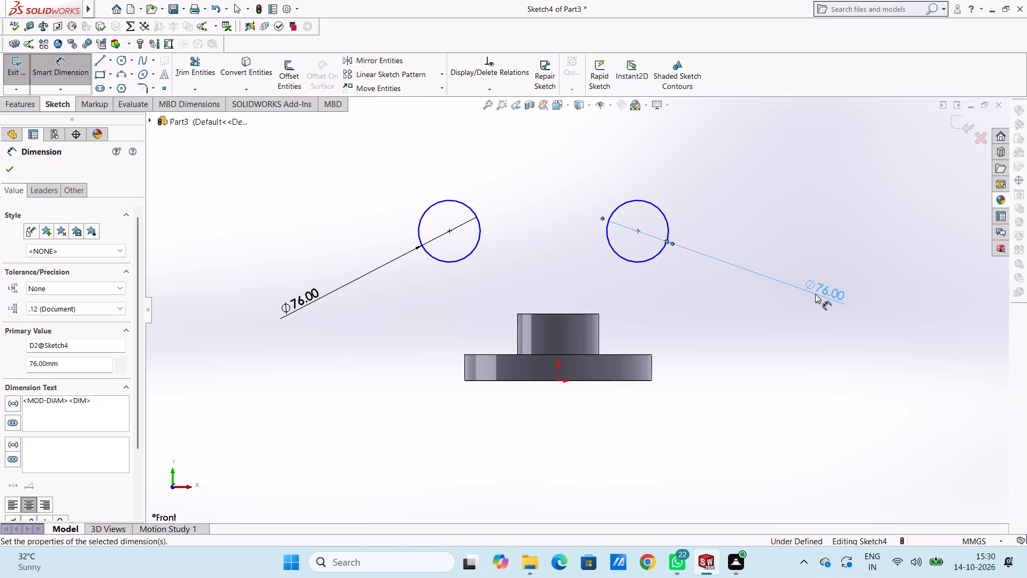
pyautogui.click(338, 329)
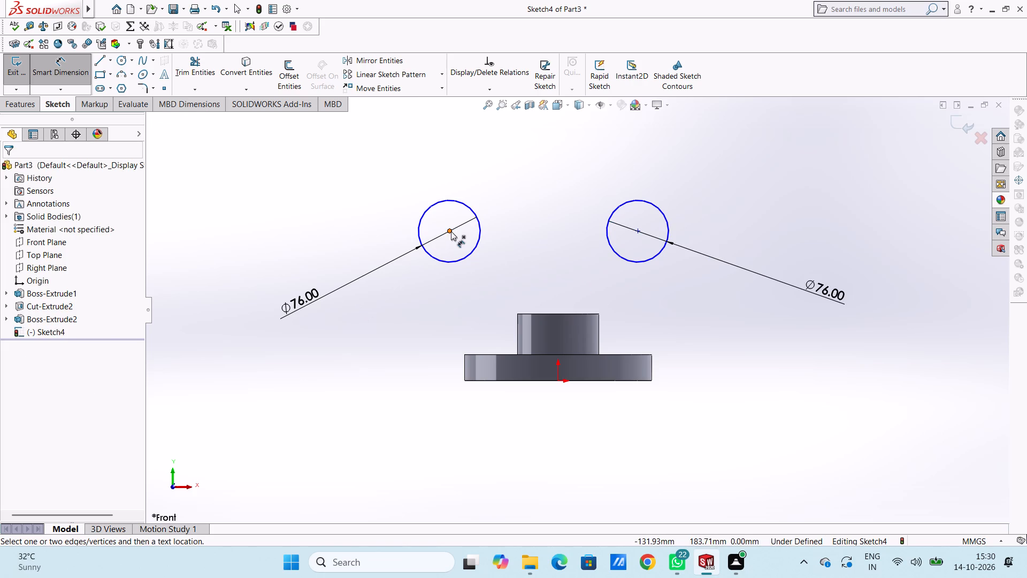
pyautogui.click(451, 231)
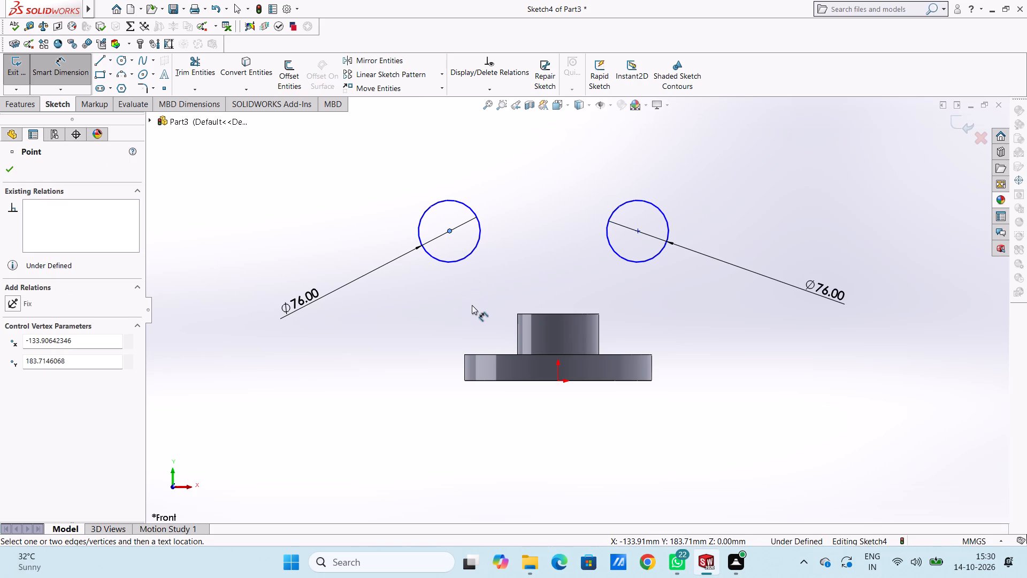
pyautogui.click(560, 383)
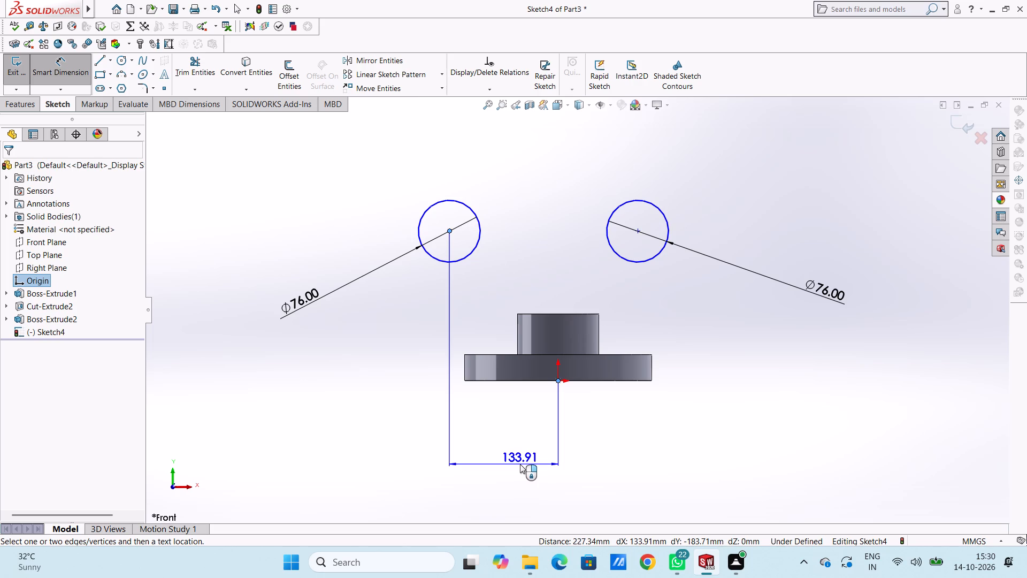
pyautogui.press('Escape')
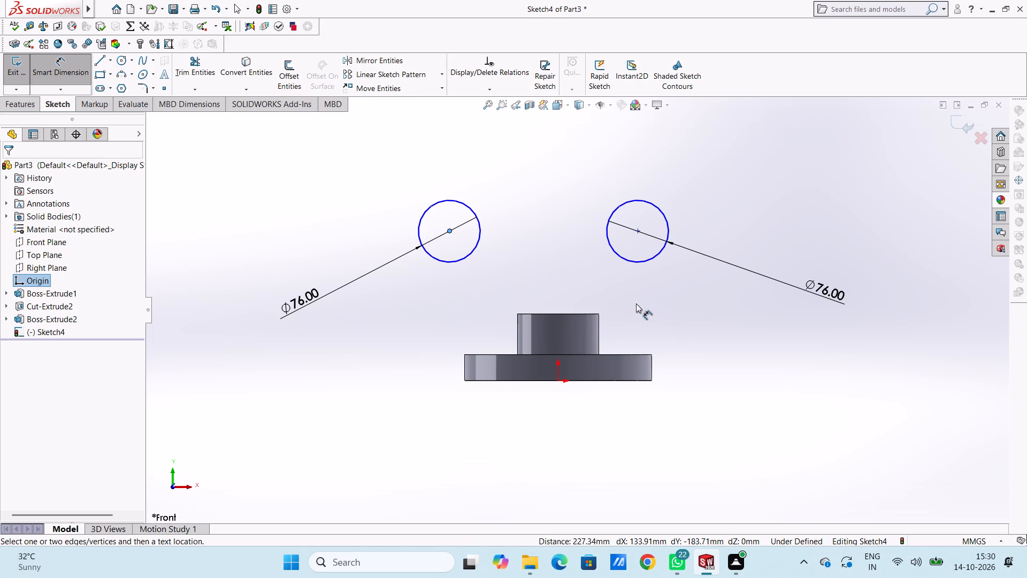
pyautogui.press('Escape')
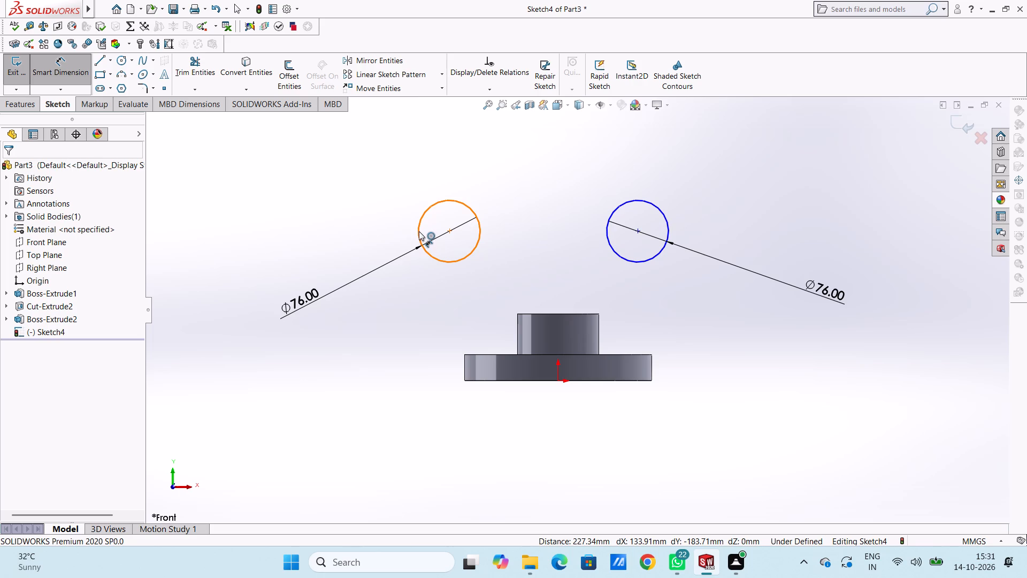
# Dimension the horizontal distance from the left circle's centre to the origin as 133-38, giving 95 mm.
pyautogui.click(451, 233)
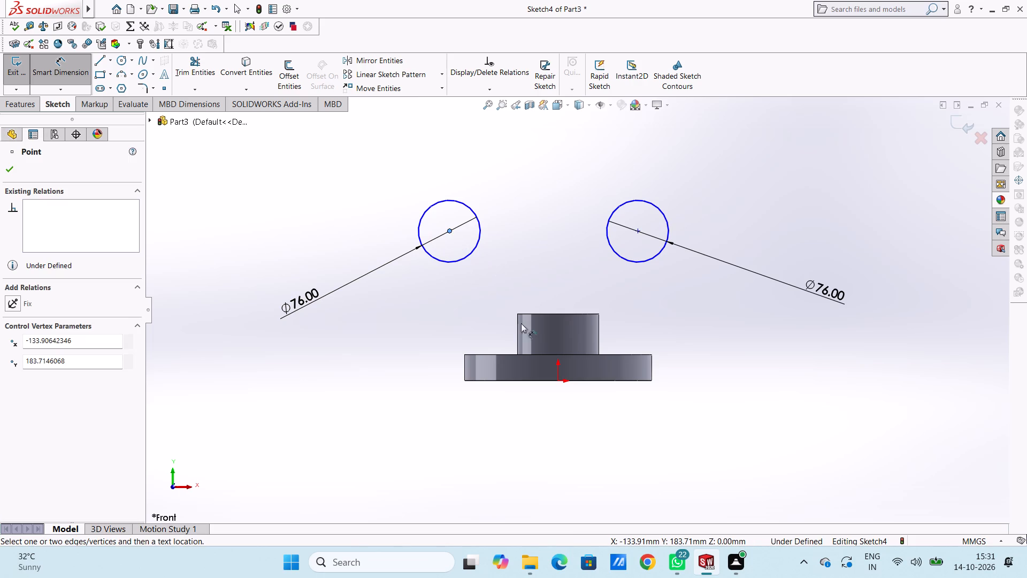
pyautogui.click(557, 384)
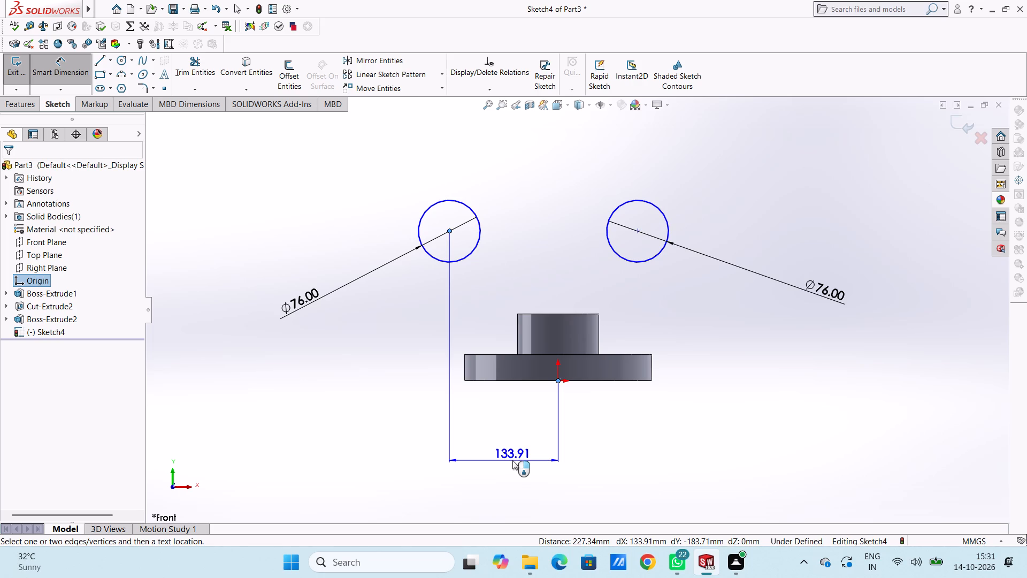
pyautogui.click(512, 460)
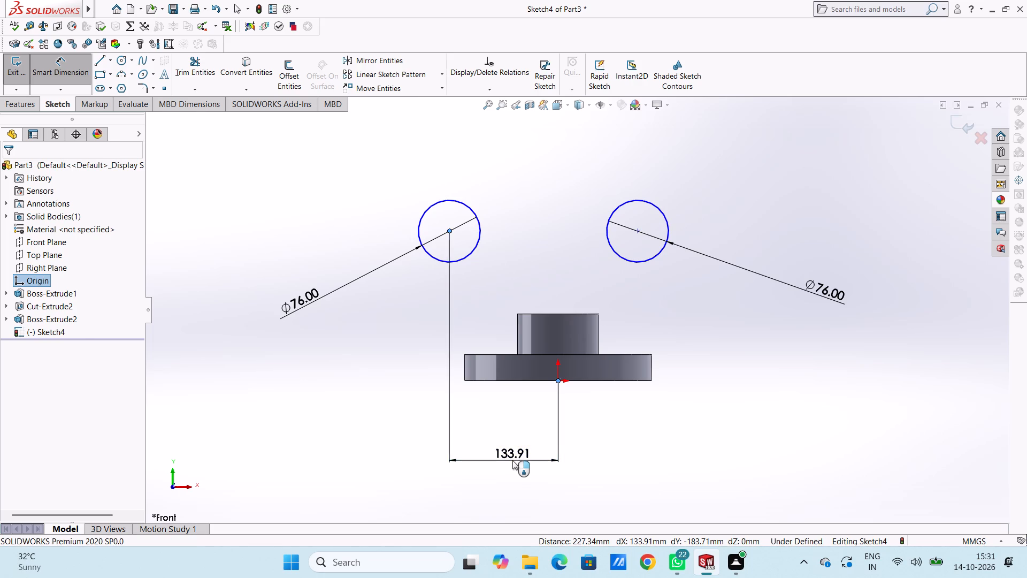
pyautogui.write('133')
pyautogui.press('-')
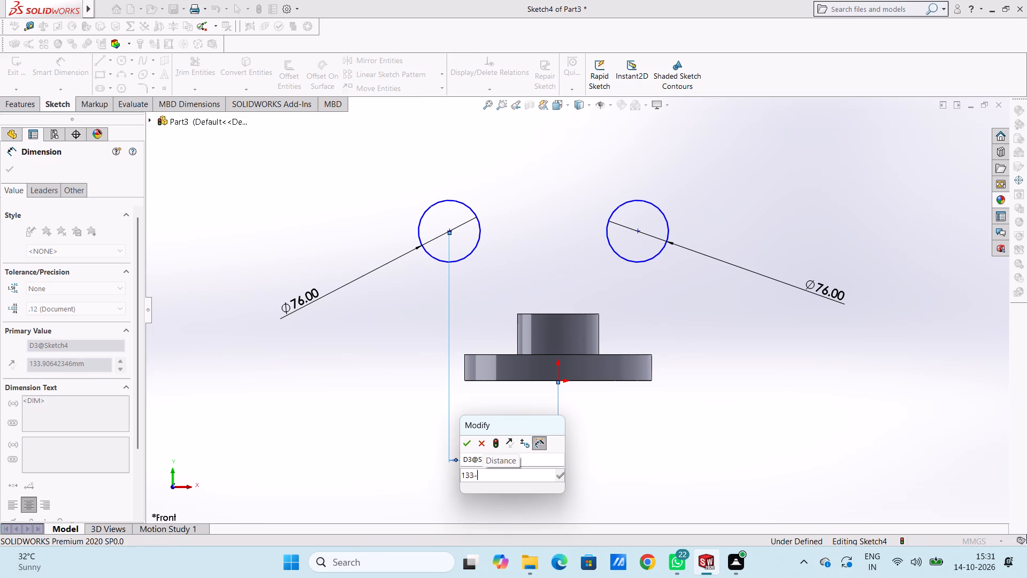
pyautogui.write('38')
pyautogui.press('Return')
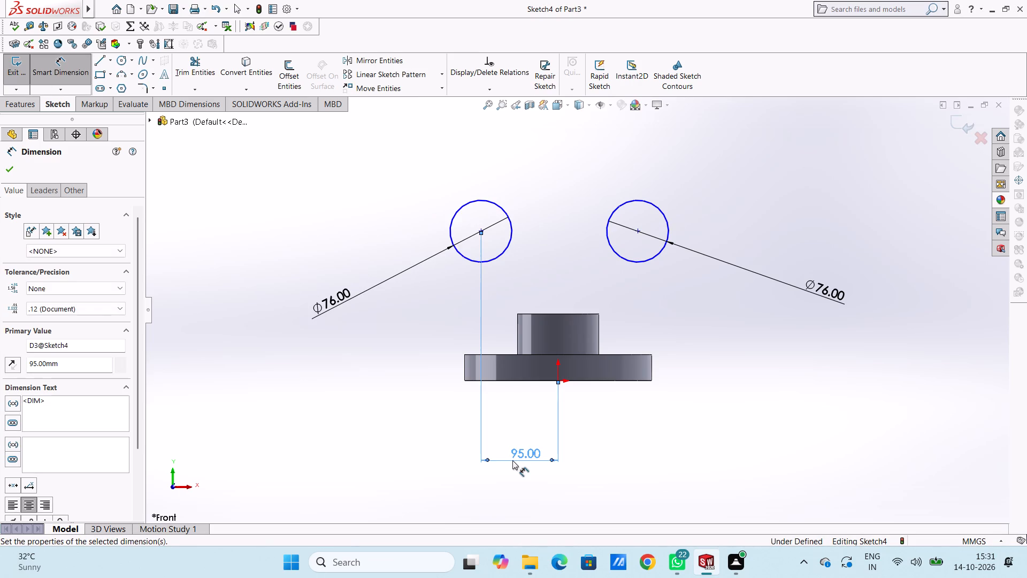
pyautogui.click(348, 459)
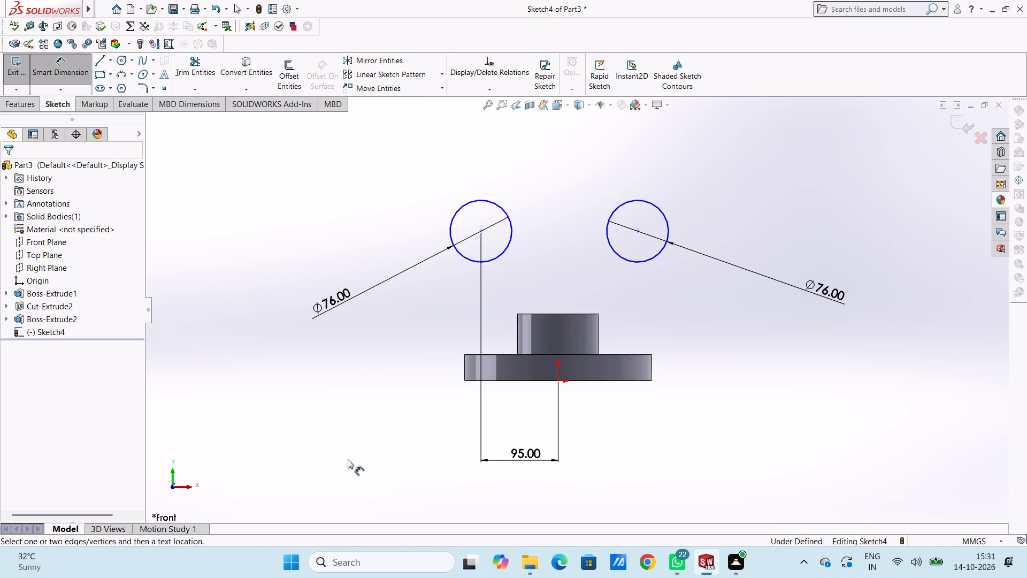
# Dimension the horizontal distance from the right circle's centre to the origin and set it to 95 mm.
pyautogui.click(636, 232)
pyautogui.click(558, 383)
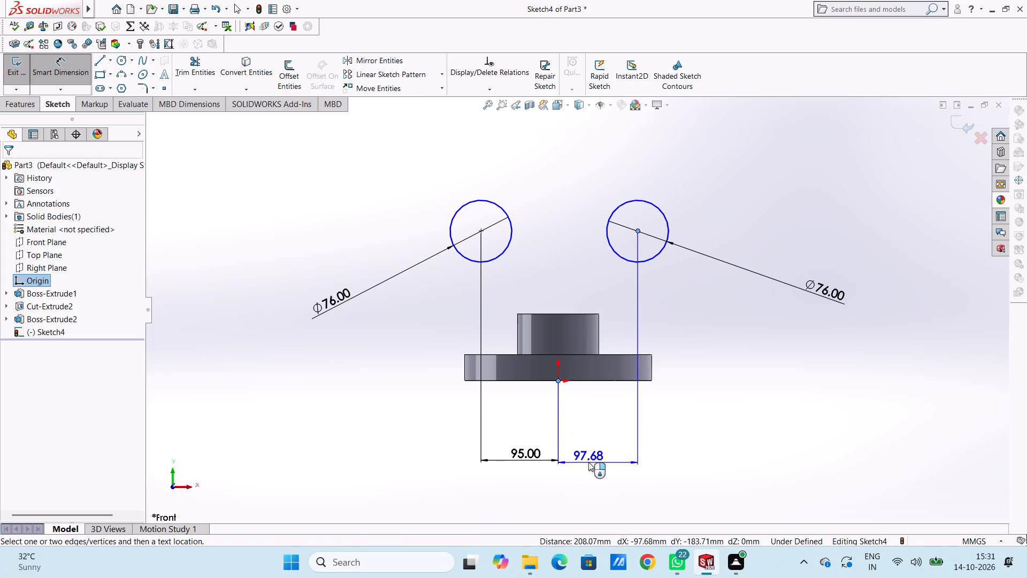
pyautogui.click(588, 462)
pyautogui.write('95')
pyautogui.press('Return')
pyautogui.click(406, 427)
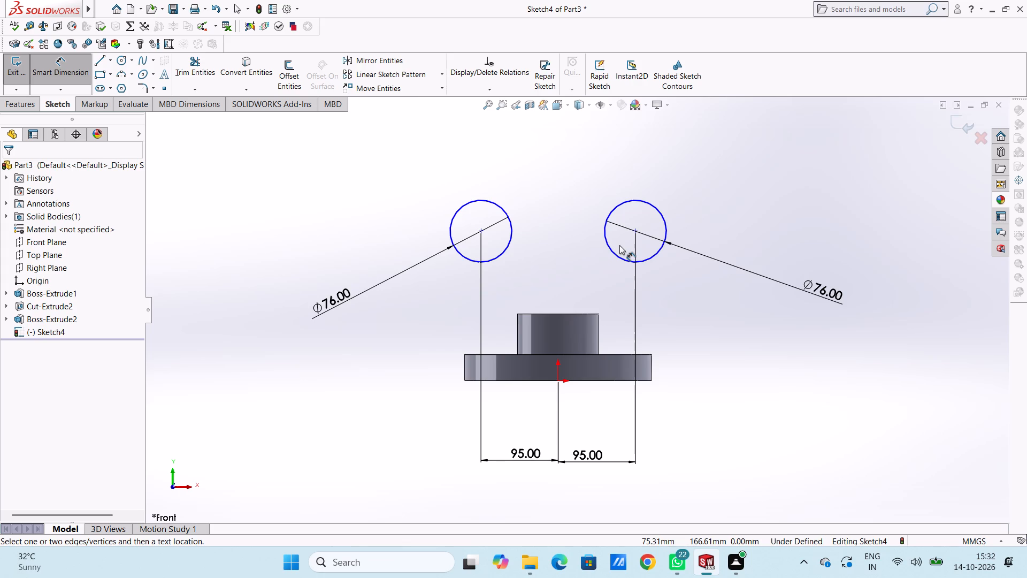
# Dimension the right circle centre's height above the origin as 220-32-38, giving 150 mm.
pyautogui.click(557, 382)
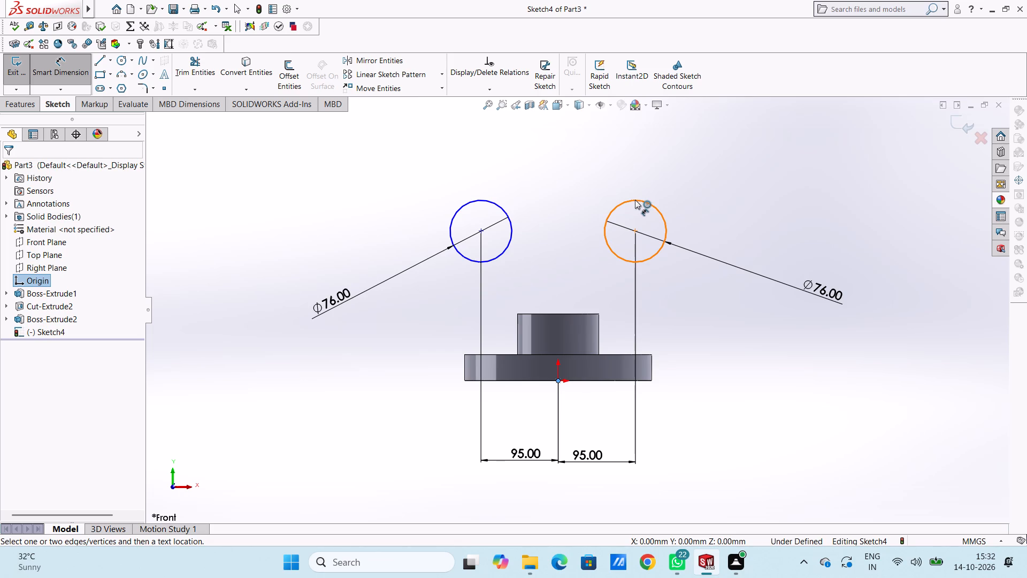
pyautogui.click(637, 232)
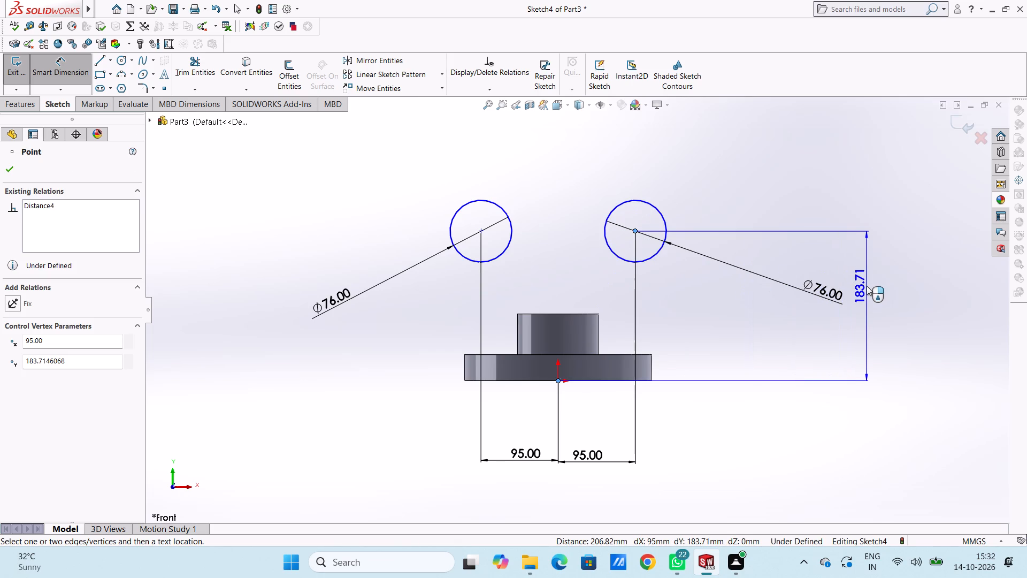
pyautogui.click(878, 285)
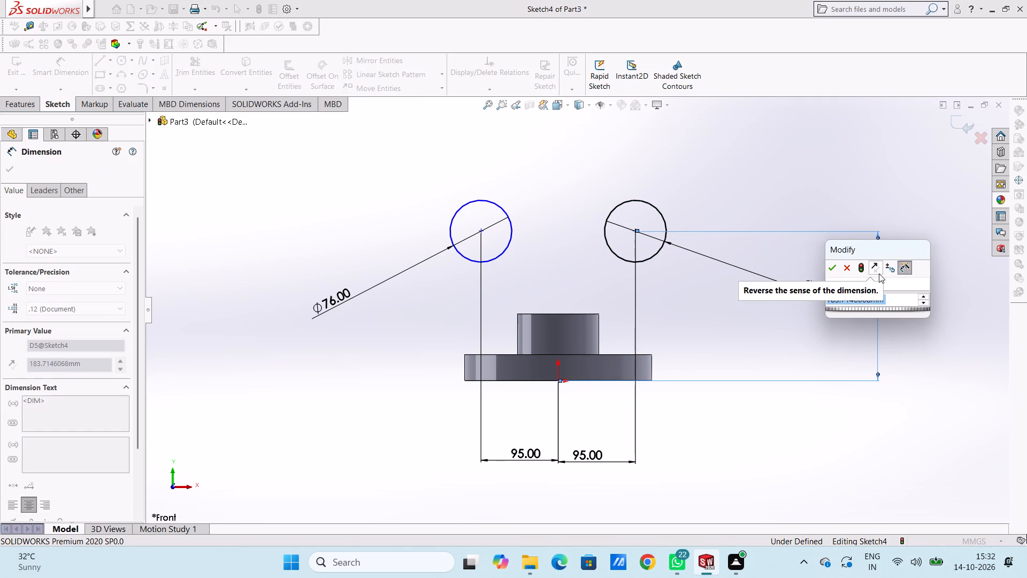
pyautogui.write('220')
pyautogui.press('-')
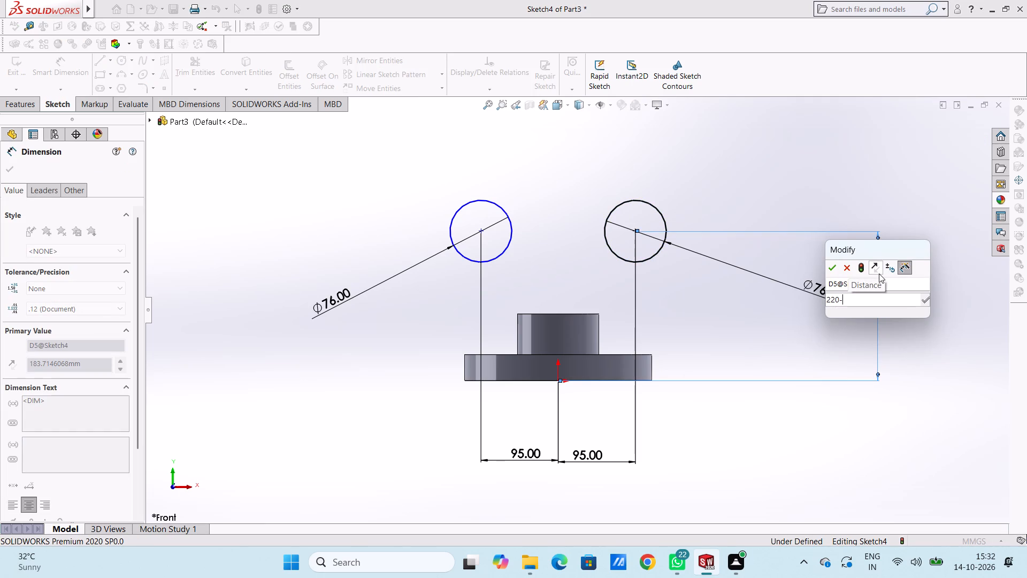
pyautogui.write('32')
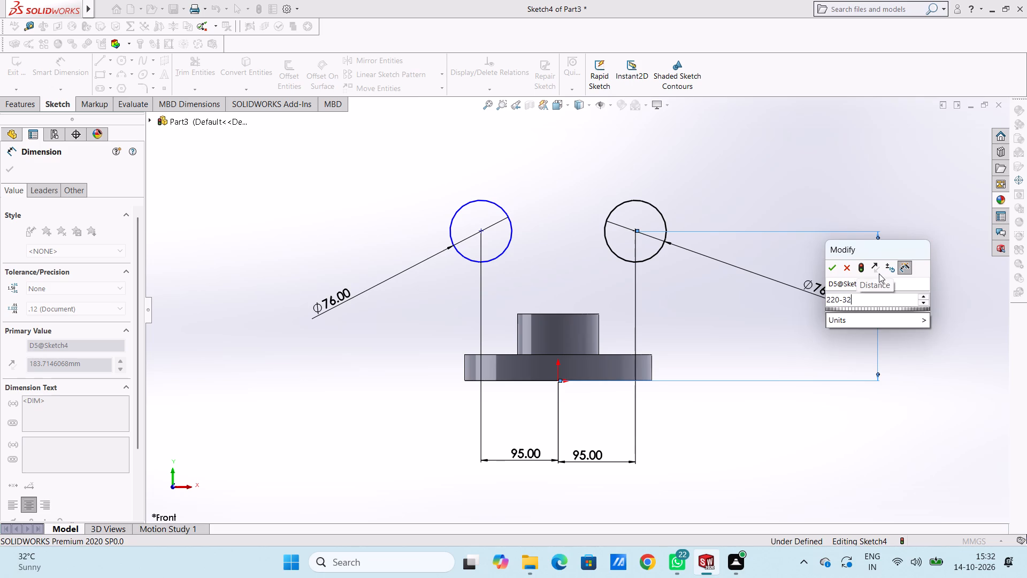
pyautogui.press('-')
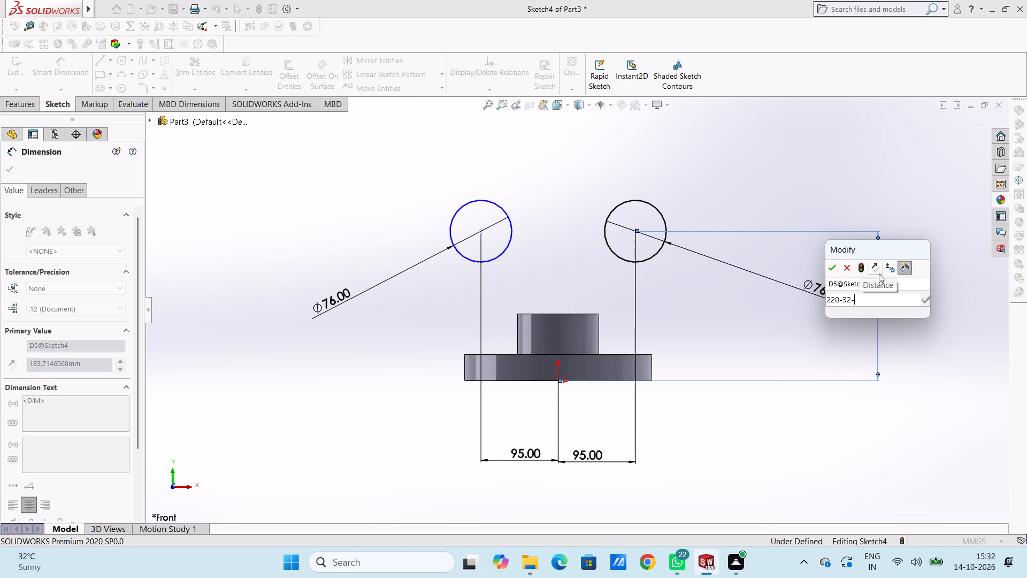
pyautogui.write('38')
pyautogui.press('Return')
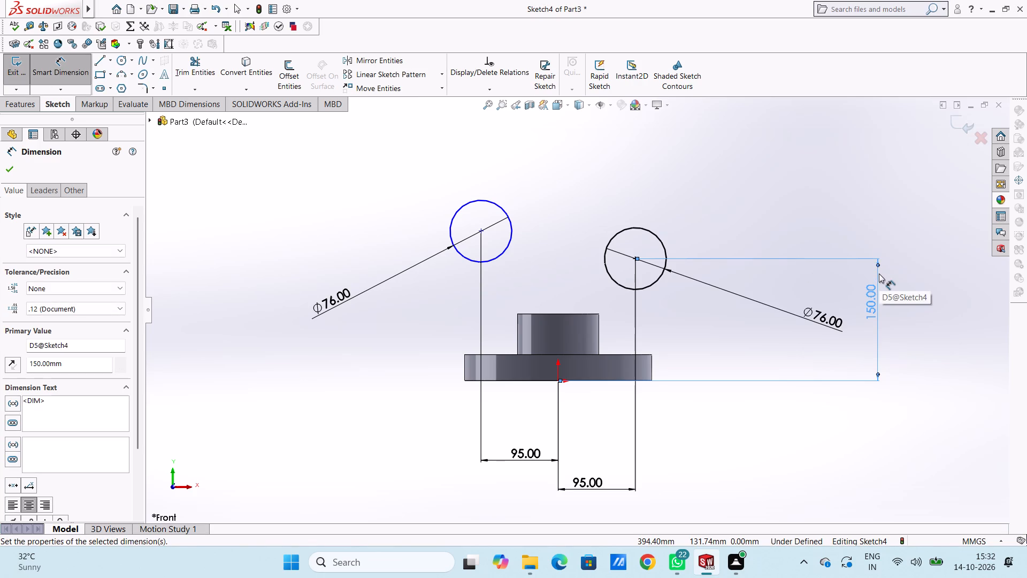
pyautogui.click(562, 210)
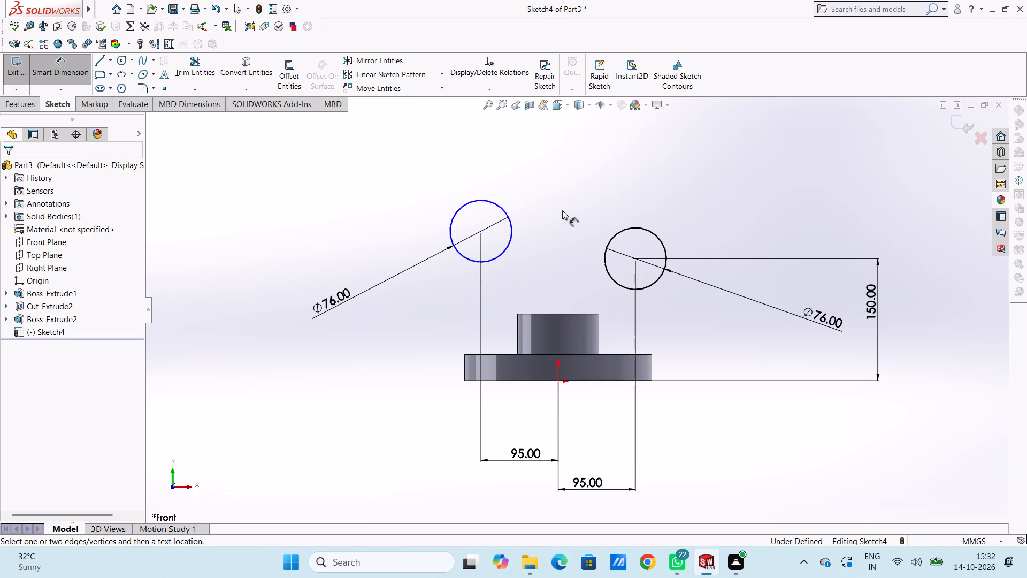
# Dimension the left circle centre's height above the origin and set it to 150 mm.
pyautogui.scroll(-1, 562, 210)
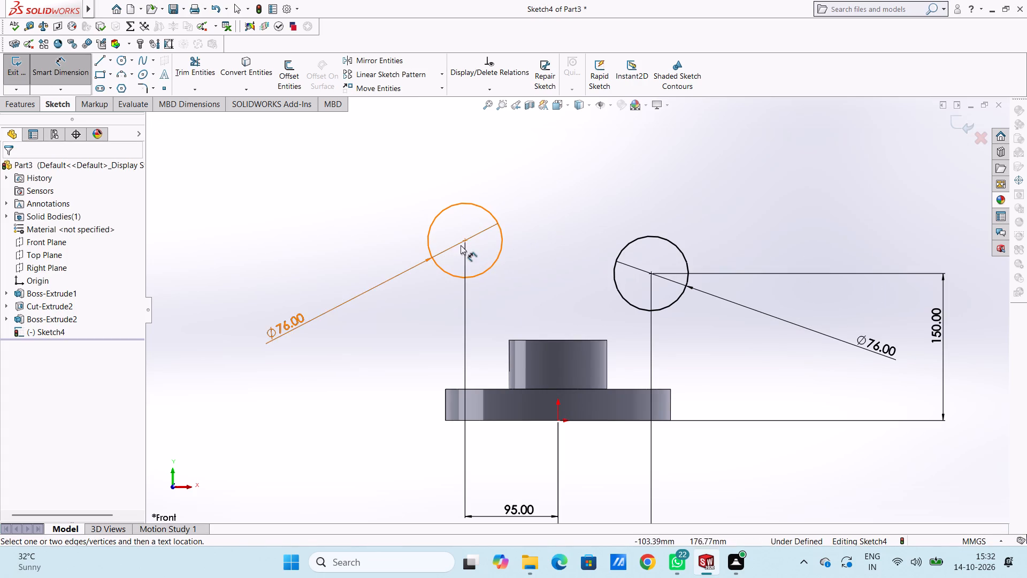
pyautogui.click(465, 240)
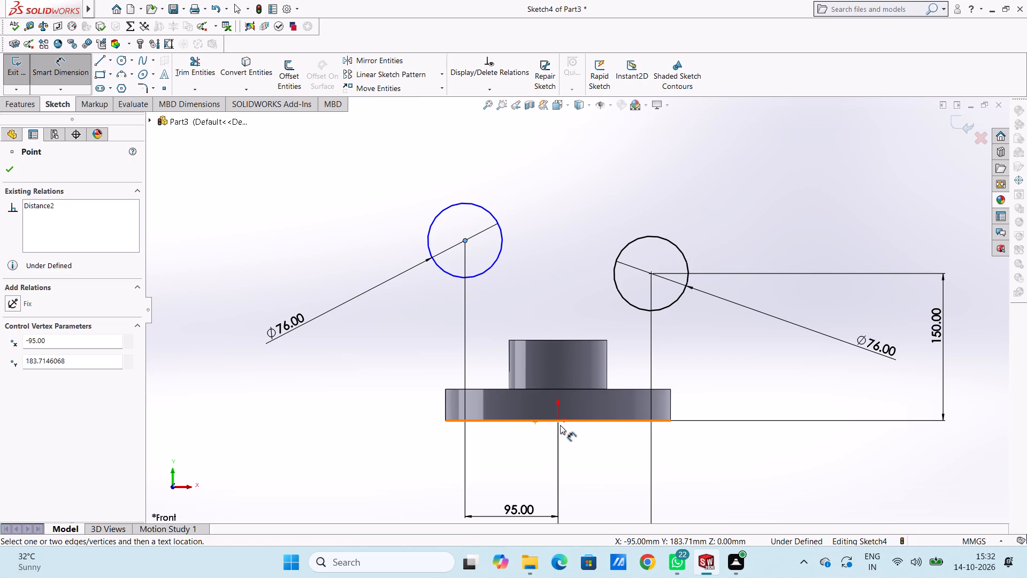
pyautogui.click(560, 421)
pyautogui.click(301, 396)
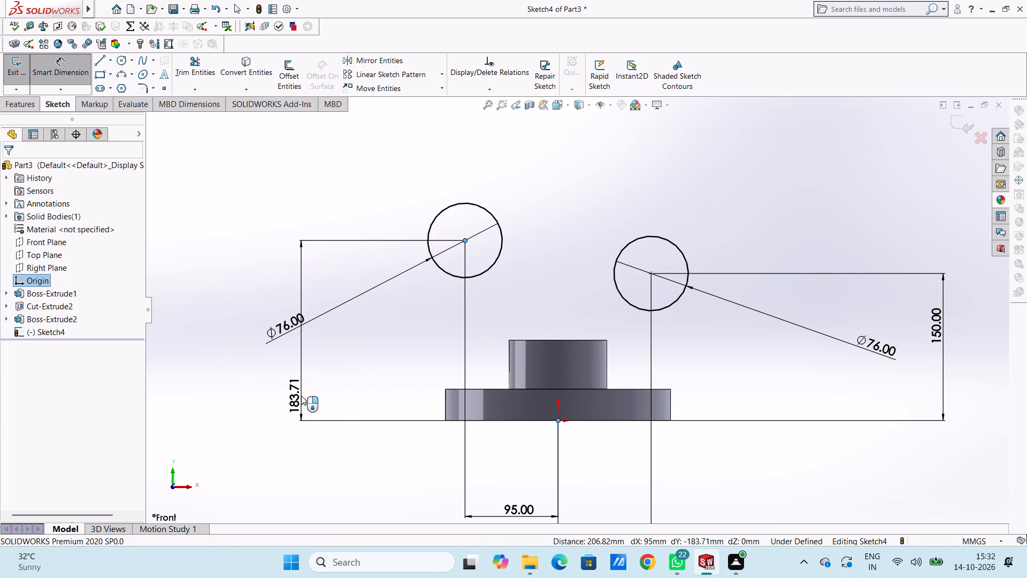
pyautogui.write('150')
pyautogui.press('Return')
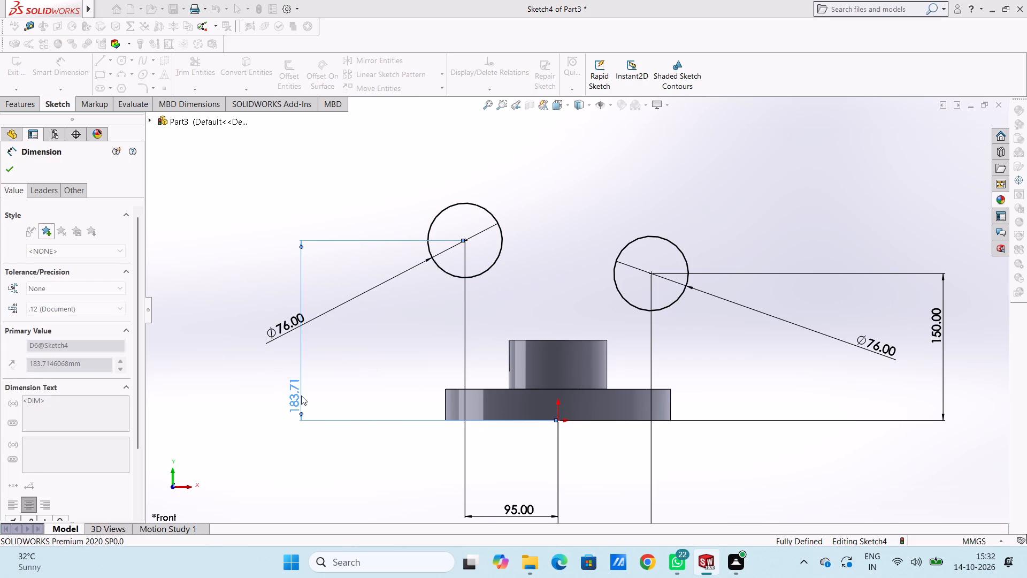
pyautogui.click(402, 216)
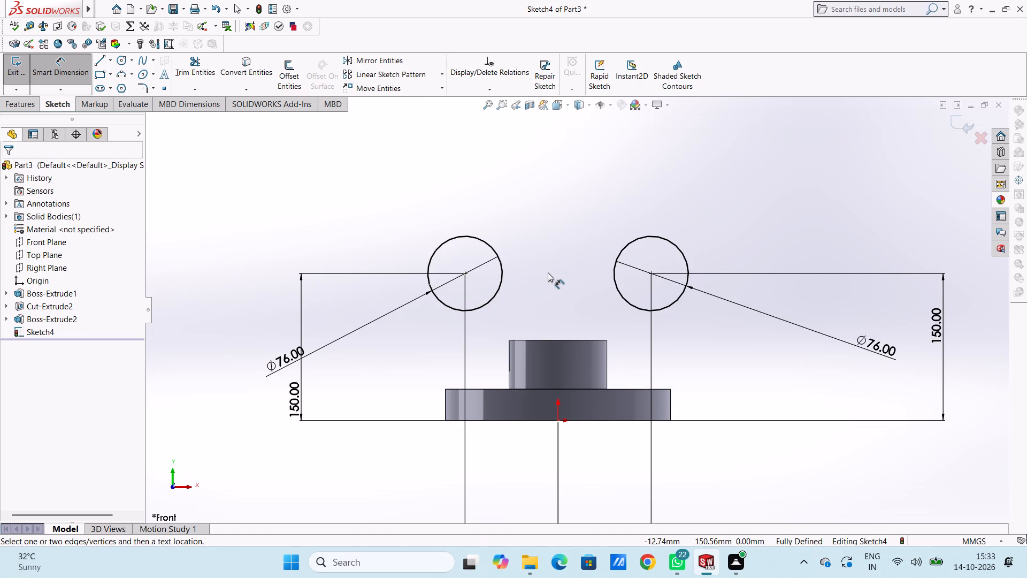
# Sketch a 3 Point Arc of radius 100 mm from the left circle's top point to the midpoint of the hub's top edge.
pyautogui.scroll(2, 548, 272)
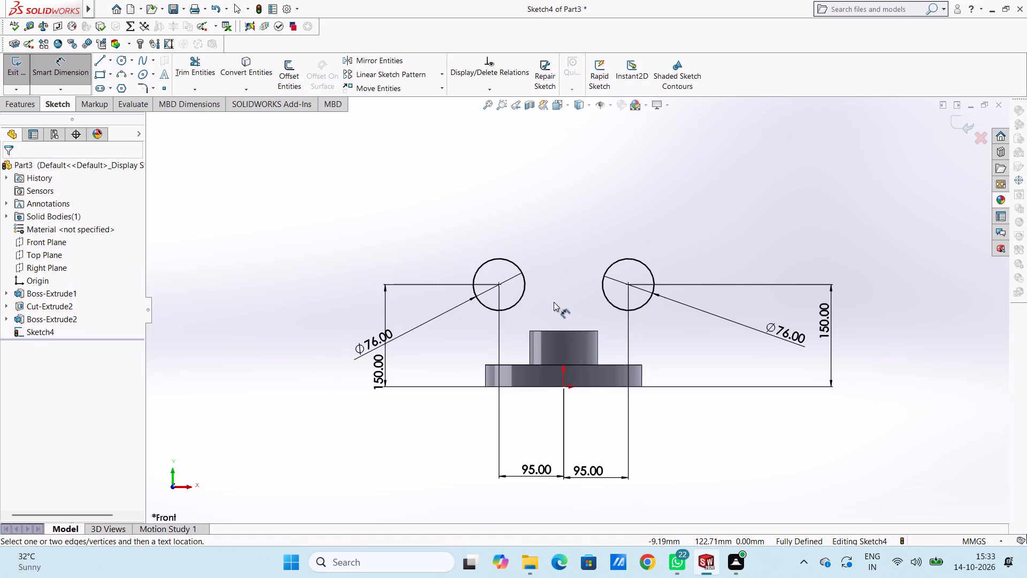
pyautogui.scroll(-1, 630, 346)
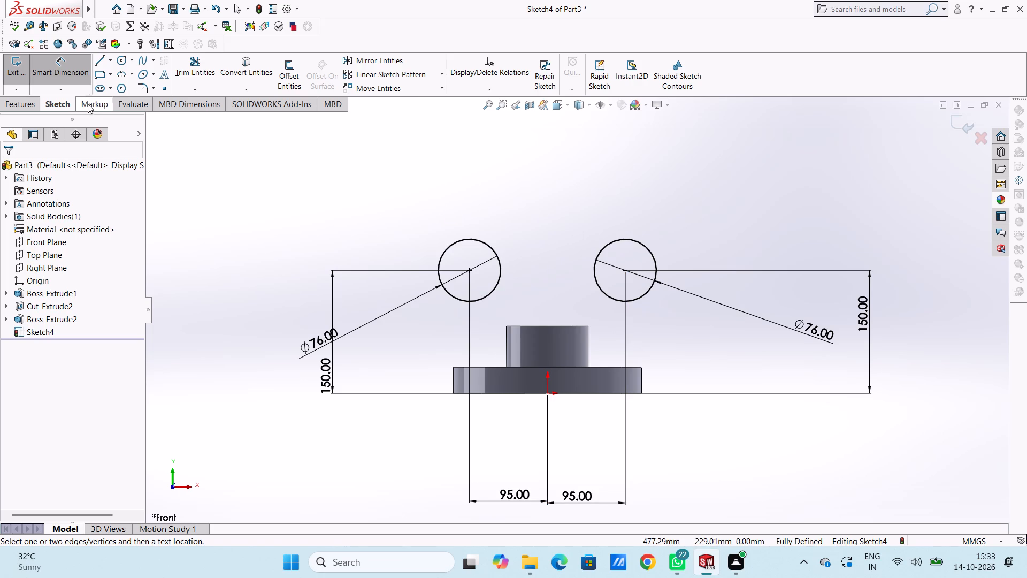
pyautogui.click(69, 76)
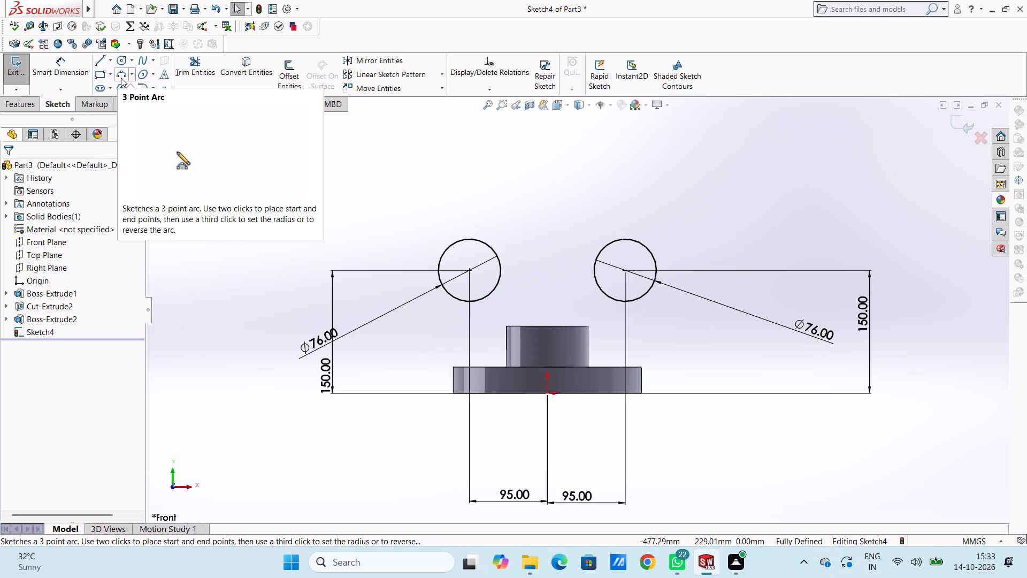
pyautogui.click(121, 77)
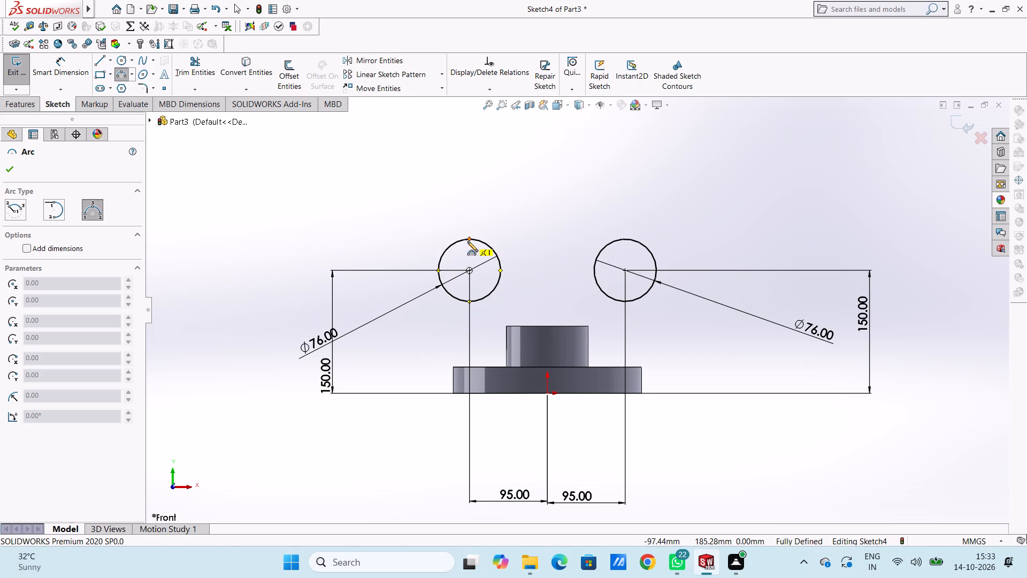
pyautogui.click(469, 238)
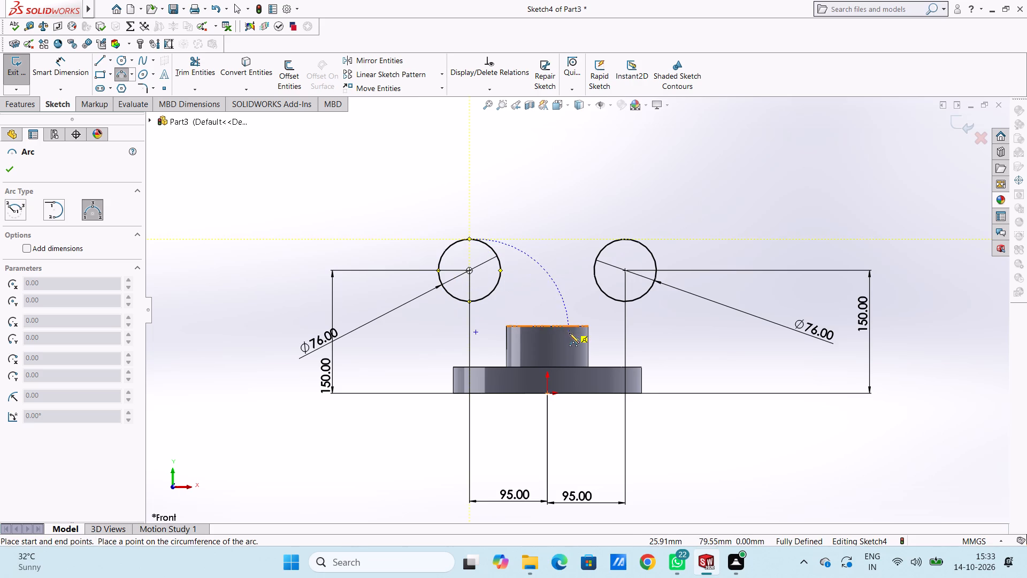
pyautogui.click(548, 326)
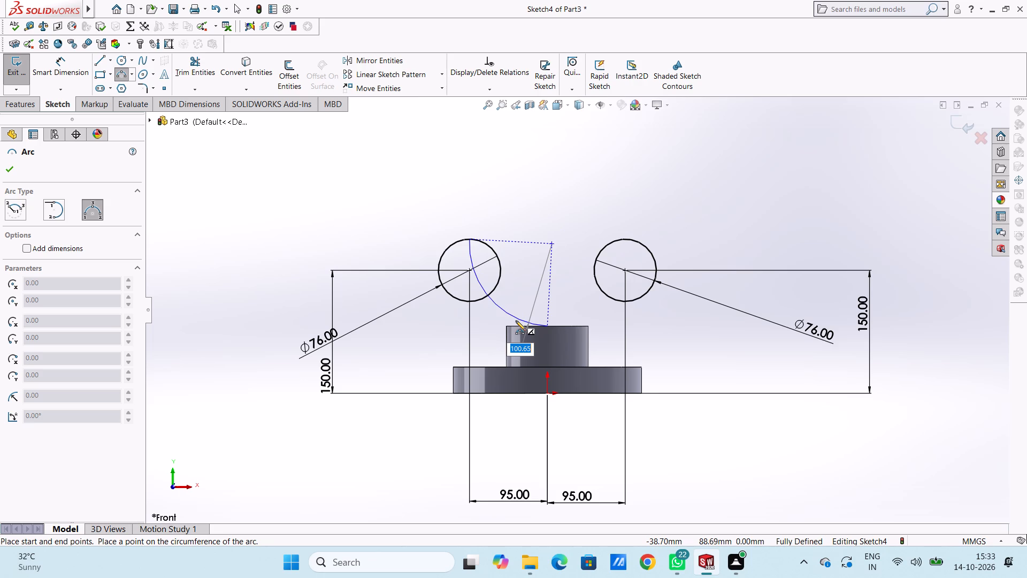
pyautogui.write('100')
pyautogui.press('Return')
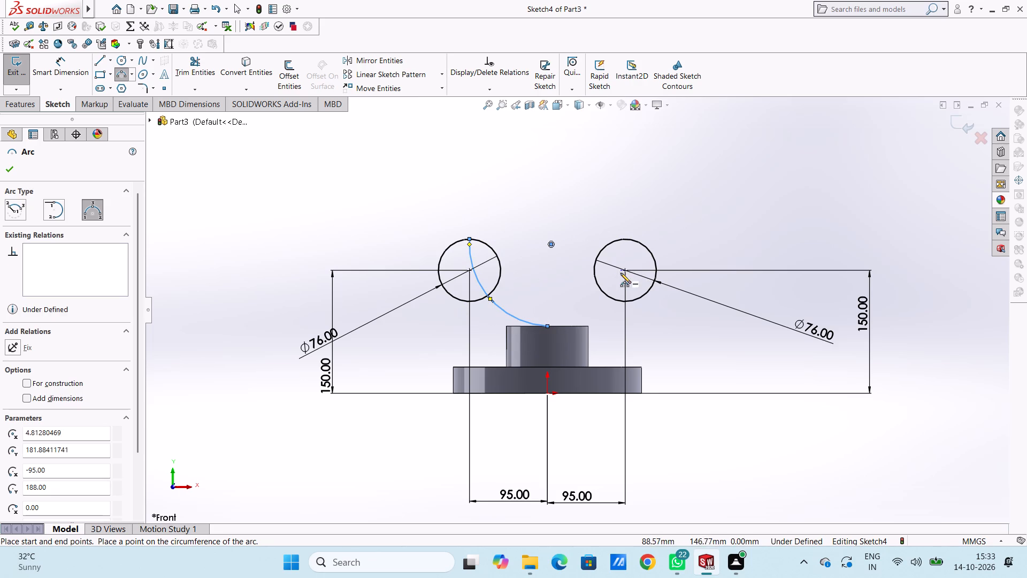
# Sketch a mirrored-looking 3 Point Arc of radius 100 mm from the right circle's top point to the midpoint of the hub's top edge.
pyautogui.click(625, 240)
pyautogui.click(548, 325)
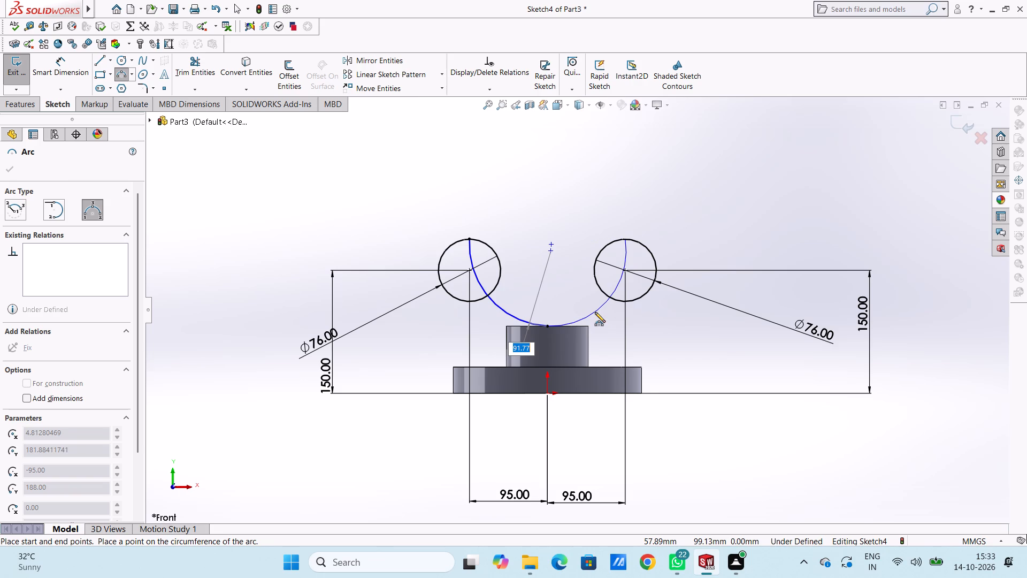
pyautogui.write('100')
pyautogui.press('Return')
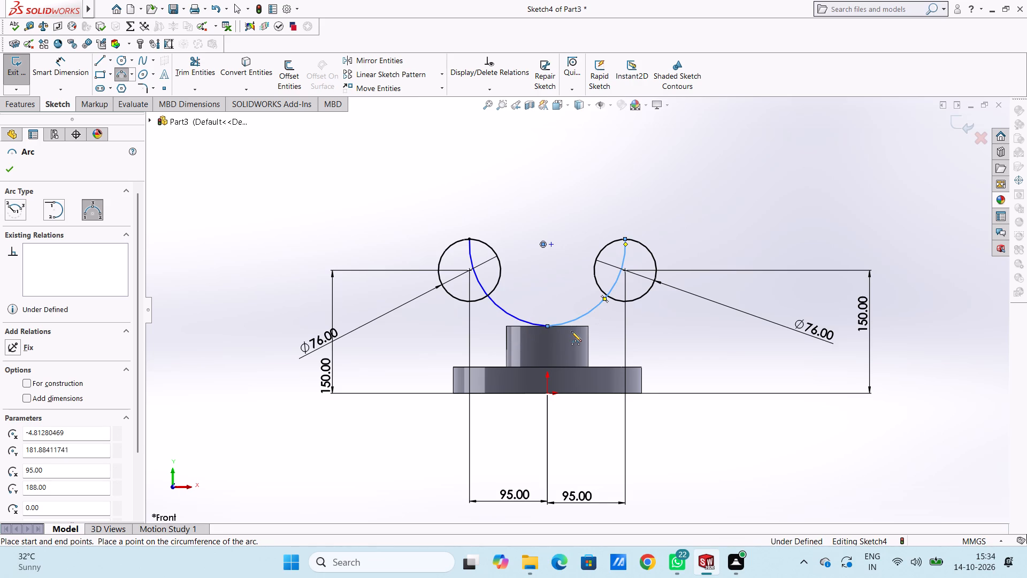
pyautogui.click(6, 174)
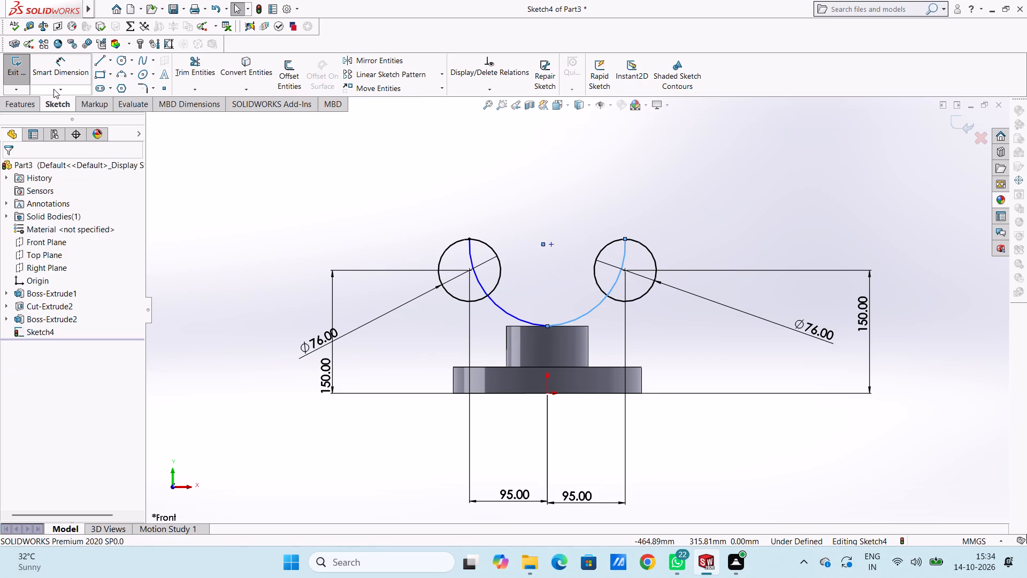
# Dimension the left arc's radius and set it to 90 mm.
pyautogui.click(66, 59)
pyautogui.click(506, 313)
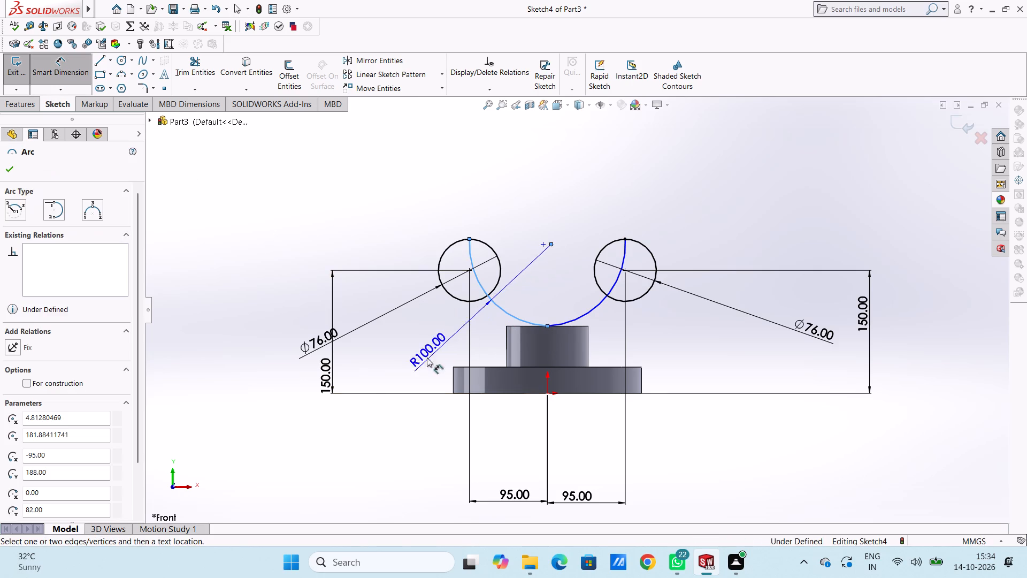
pyautogui.click(251, 438)
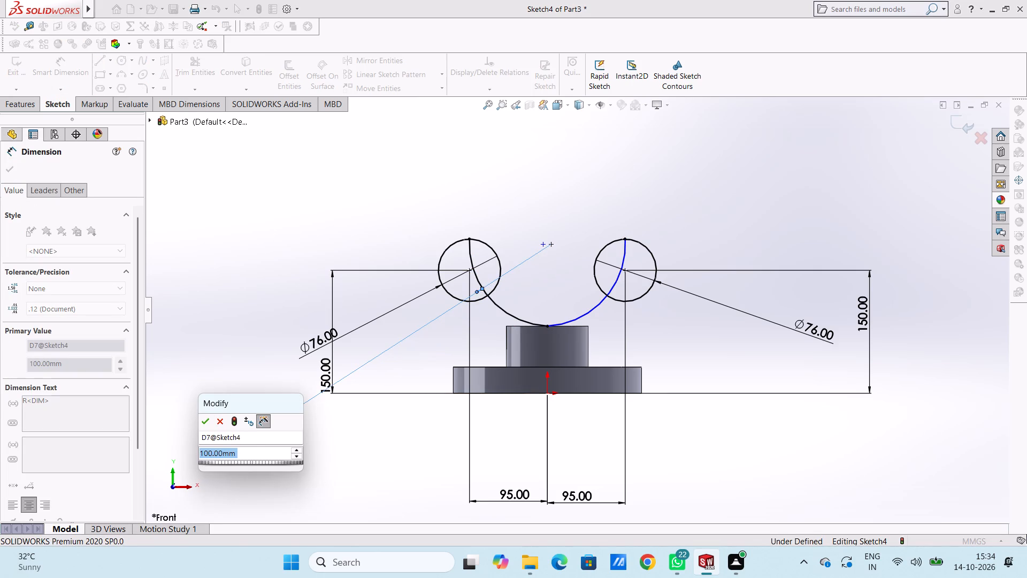
pyautogui.write('90')
pyautogui.press('Return')
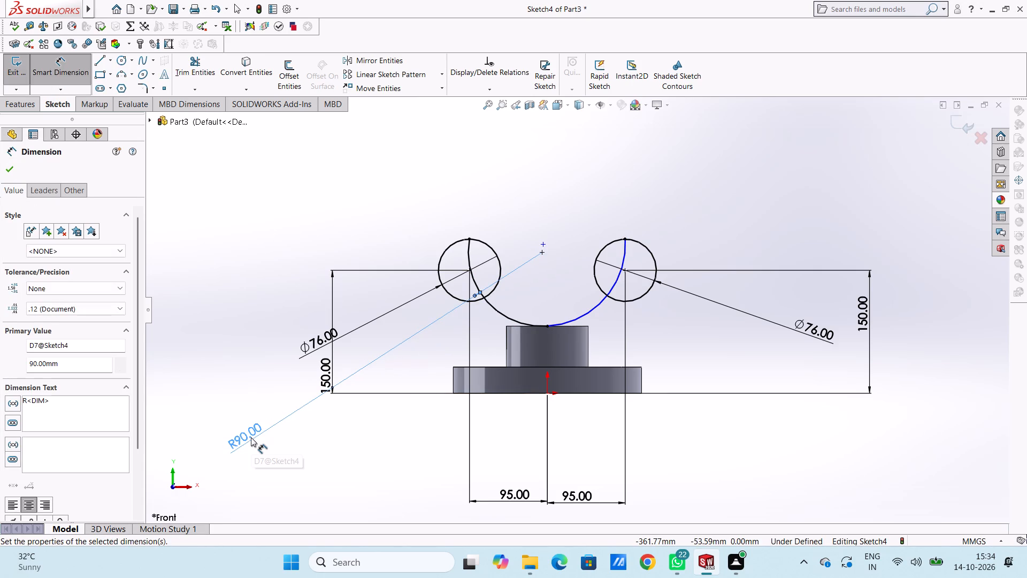
pyautogui.click(348, 200)
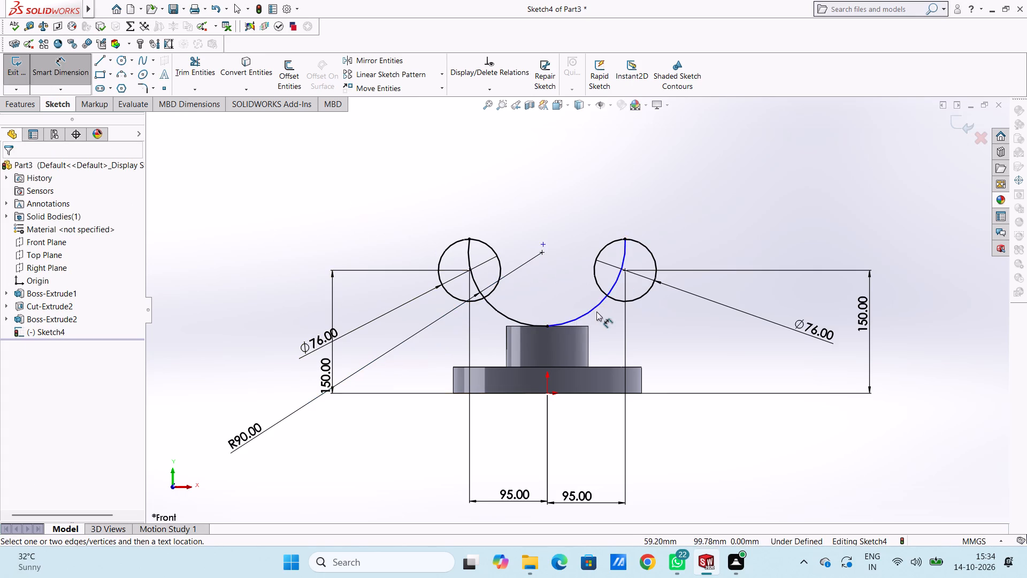
# Dimension the right arc's radius and set it to 90 mm.
pyautogui.click(595, 307)
pyautogui.click(777, 461)
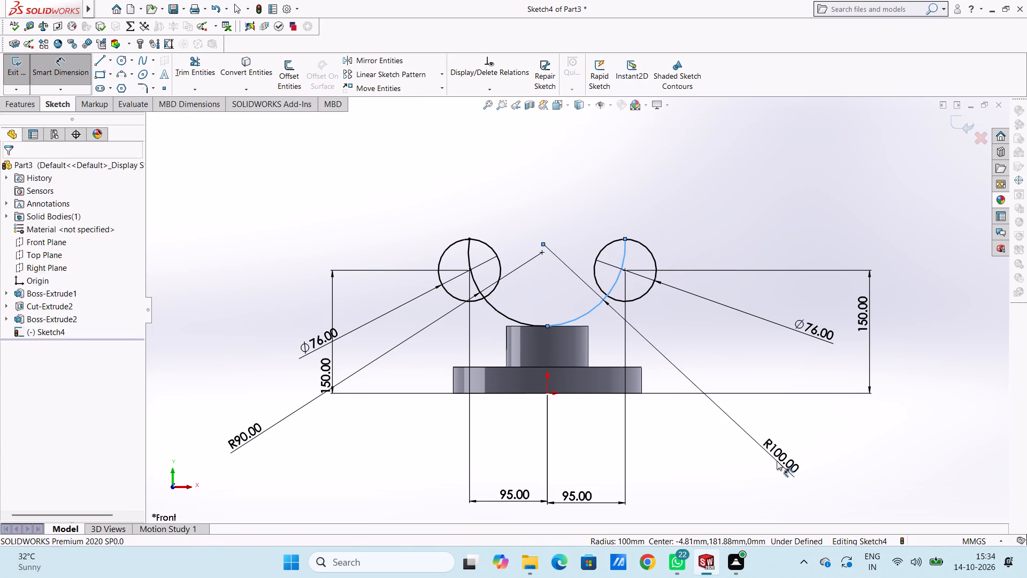
pyautogui.write('90')
pyautogui.press('Return')
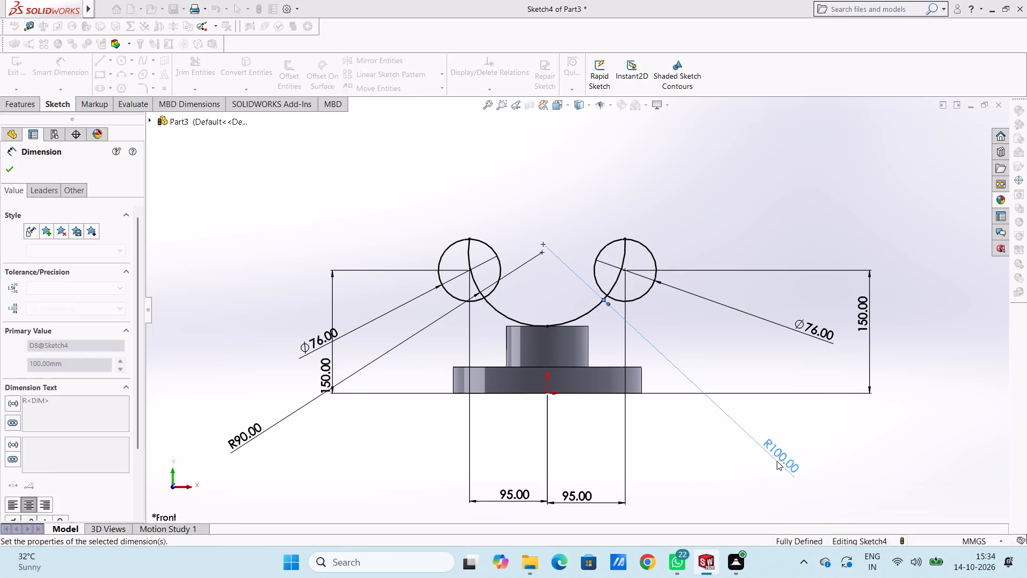
pyautogui.click(396, 229)
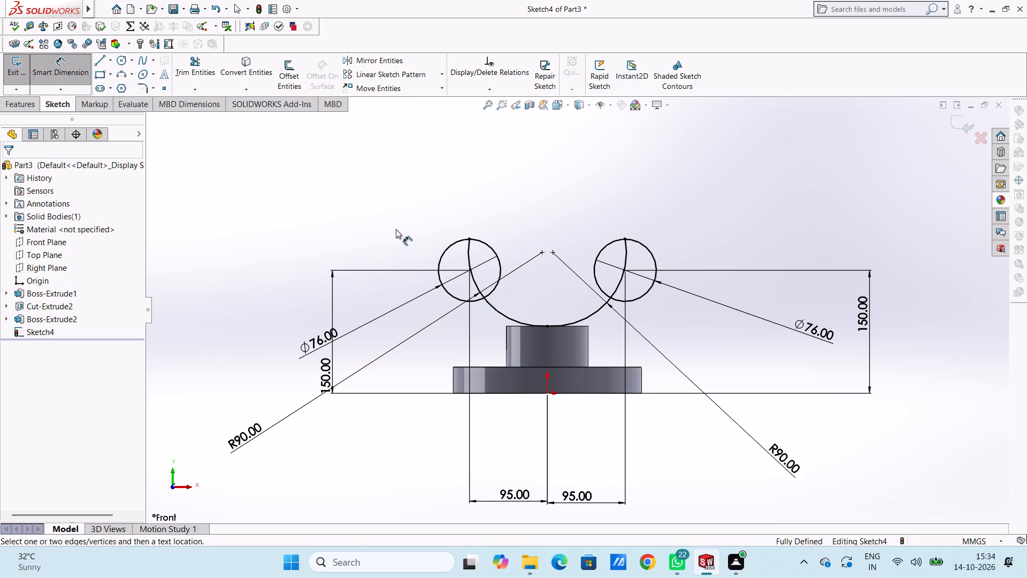
# Trim away both 76 mm circles with Trim to closest, leaving only the two 90 mm arcs above the hub.
pyautogui.scroll(1, 664, 350)
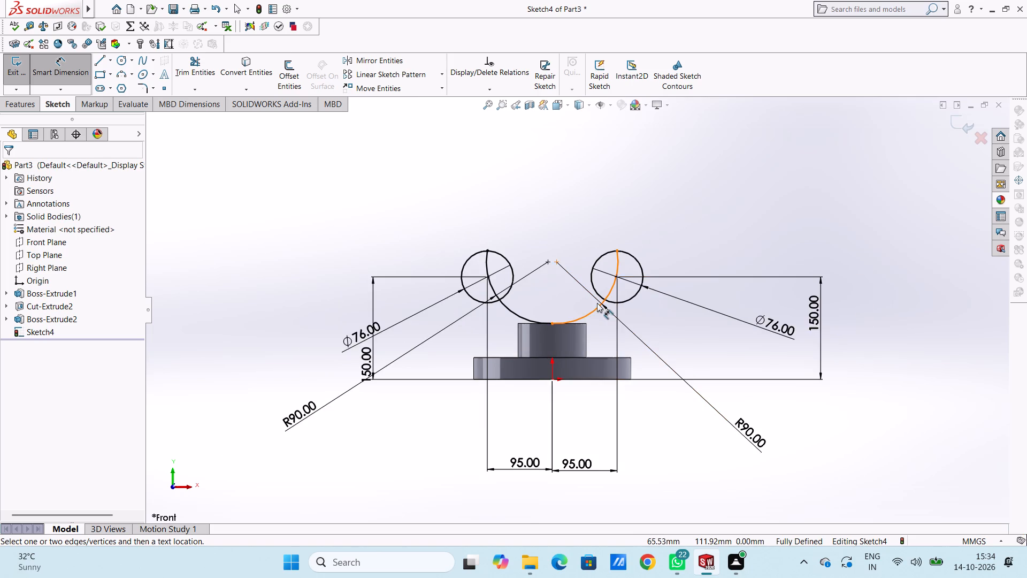
pyautogui.scroll(-2, 597, 303)
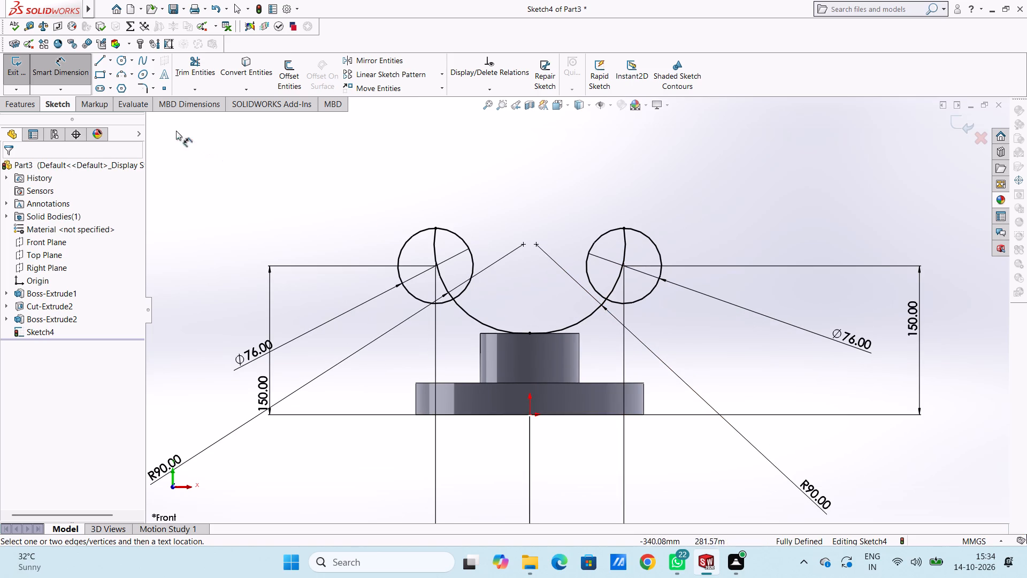
pyautogui.click(82, 72)
pyautogui.click(197, 66)
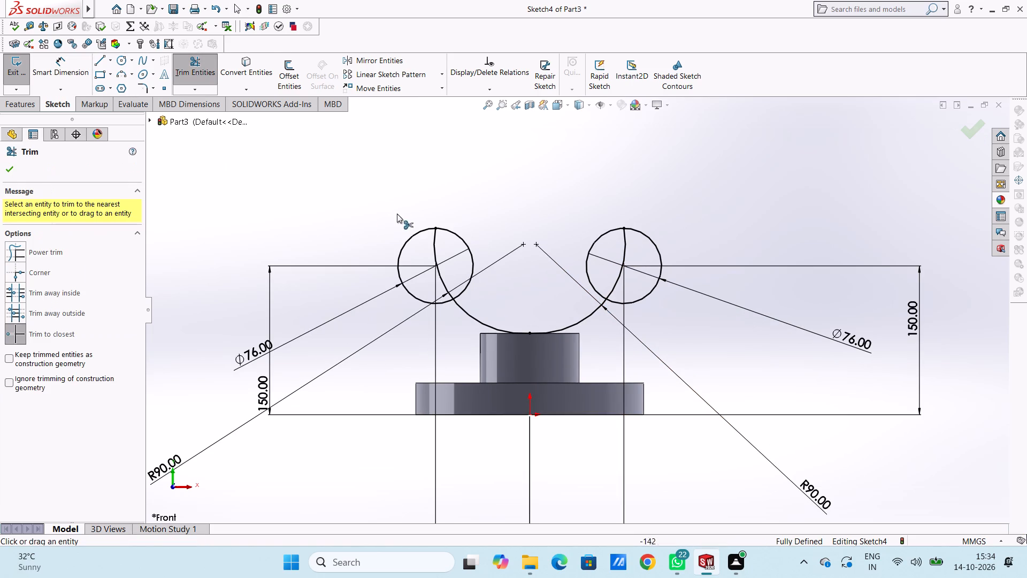
pyautogui.click(404, 244)
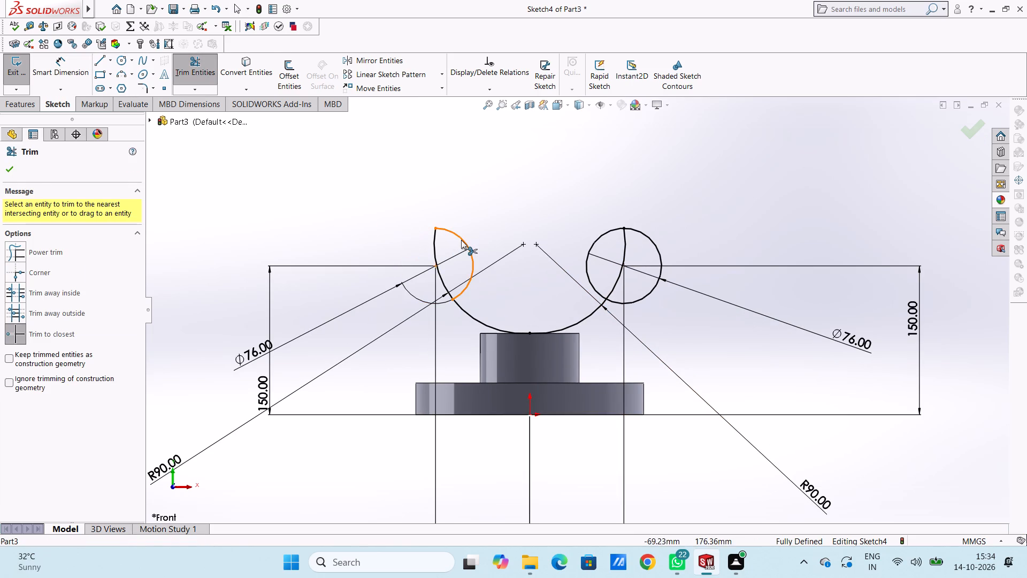
pyautogui.click(461, 240)
pyautogui.click(598, 241)
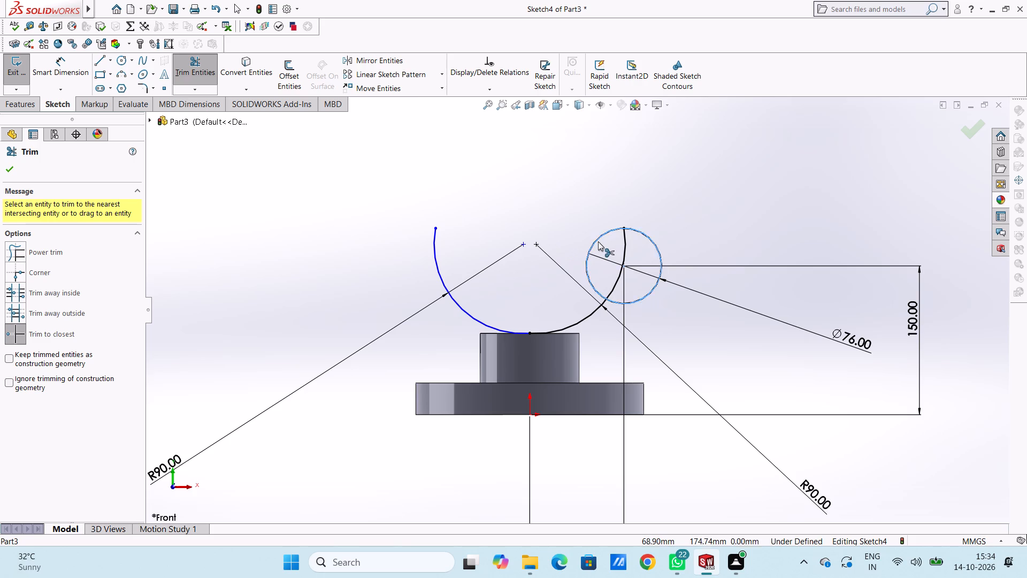
pyautogui.click(656, 244)
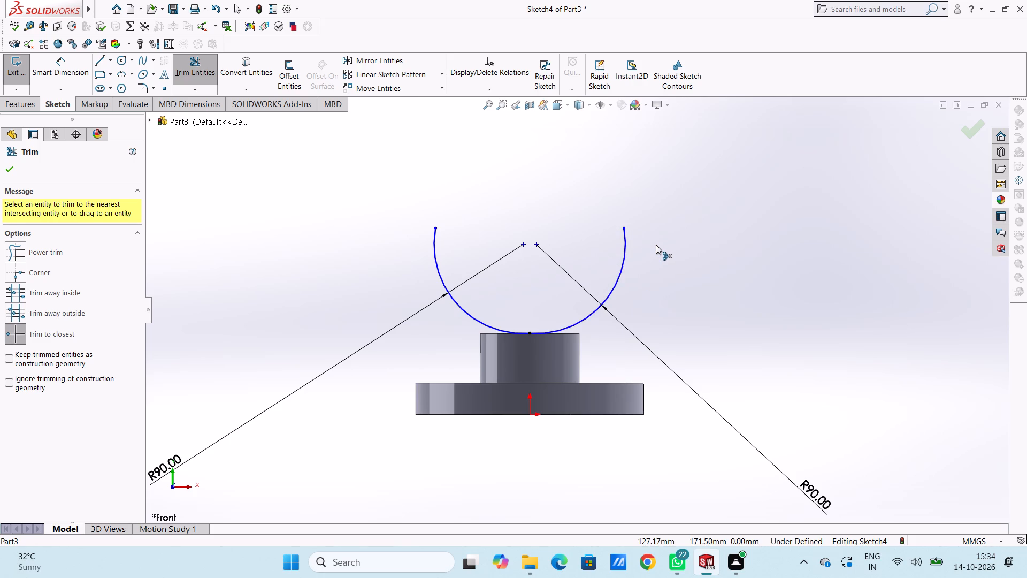
pyautogui.press('Escape')
pyautogui.press('Escape')
pyautogui.press('Escape')
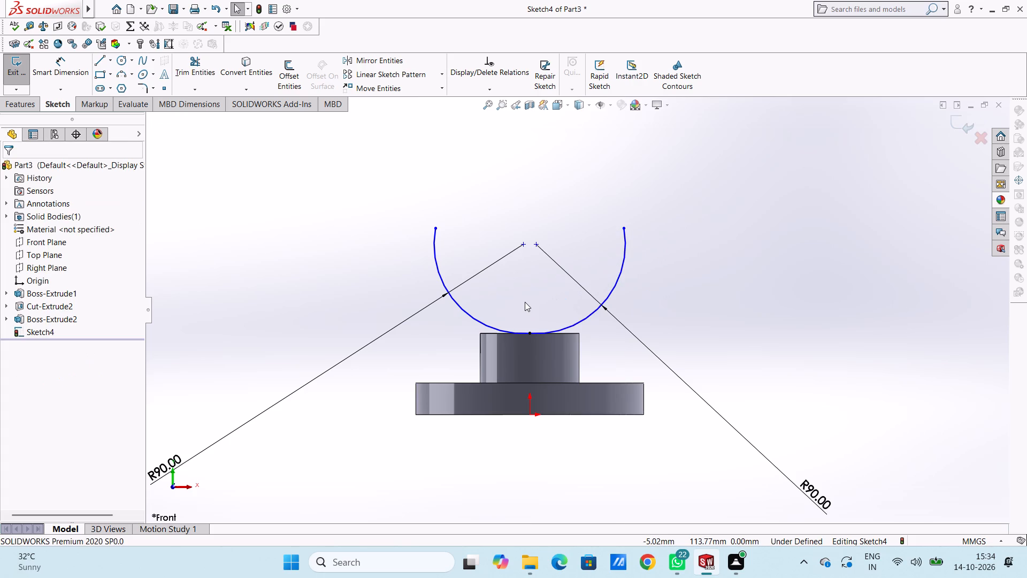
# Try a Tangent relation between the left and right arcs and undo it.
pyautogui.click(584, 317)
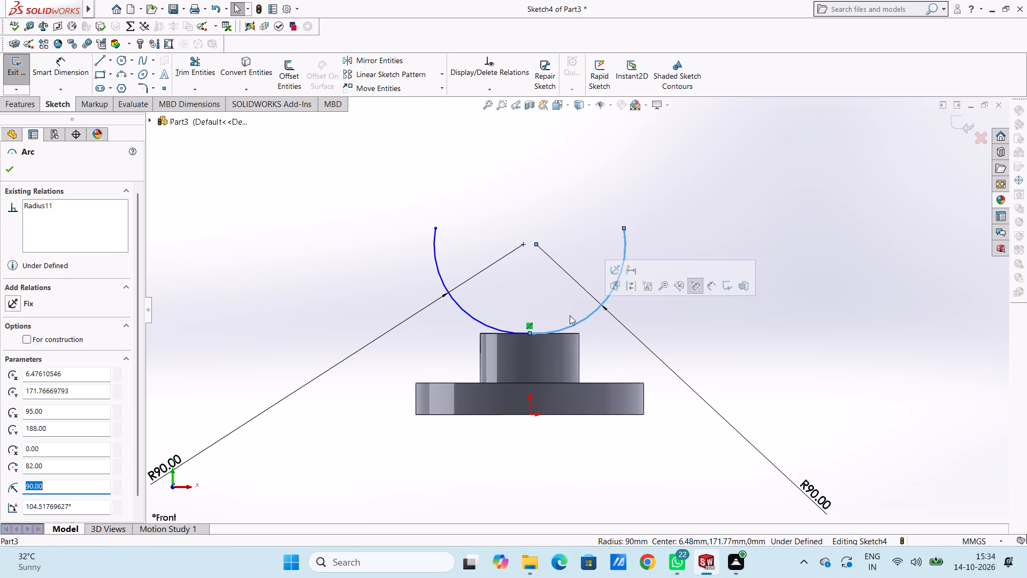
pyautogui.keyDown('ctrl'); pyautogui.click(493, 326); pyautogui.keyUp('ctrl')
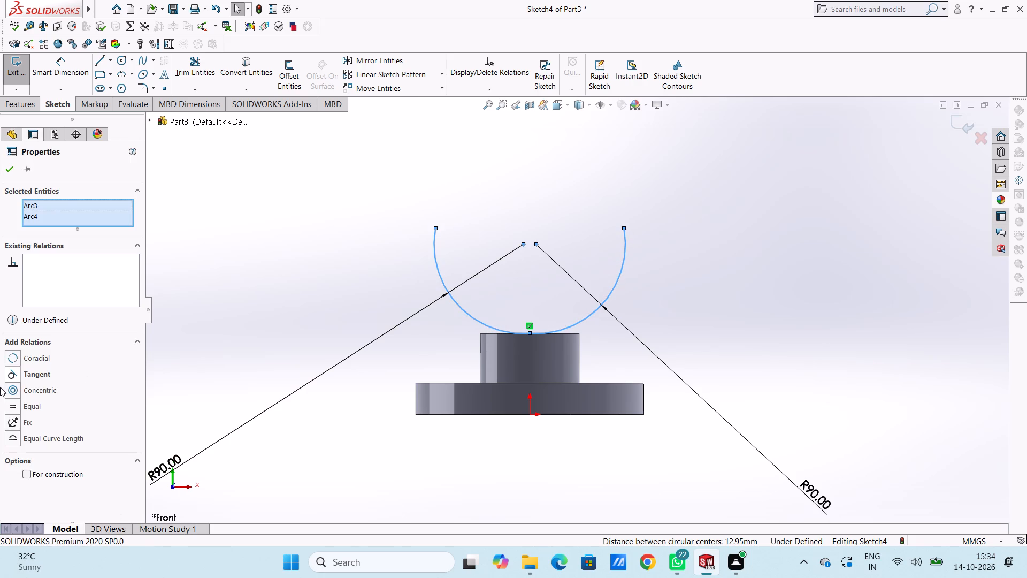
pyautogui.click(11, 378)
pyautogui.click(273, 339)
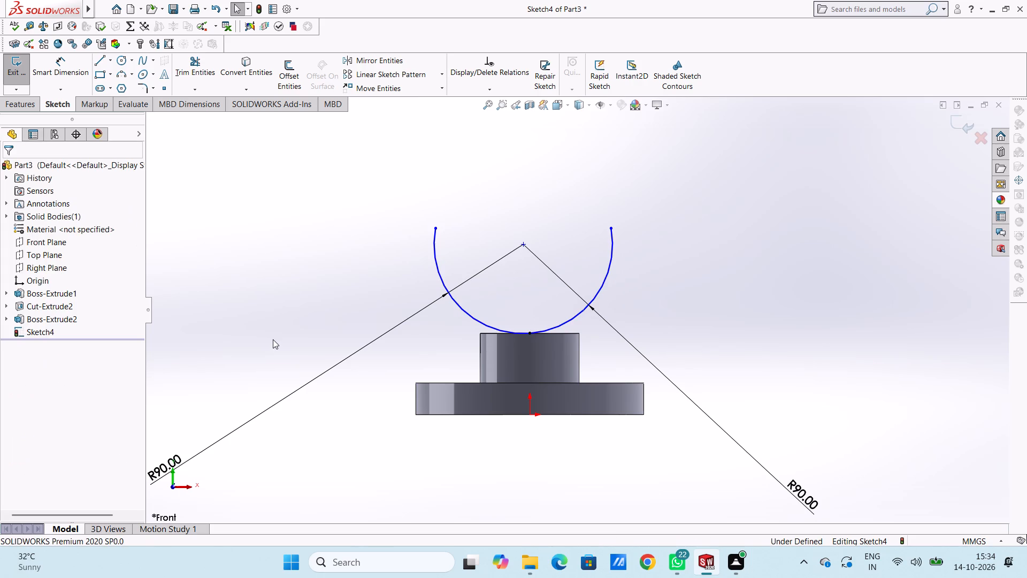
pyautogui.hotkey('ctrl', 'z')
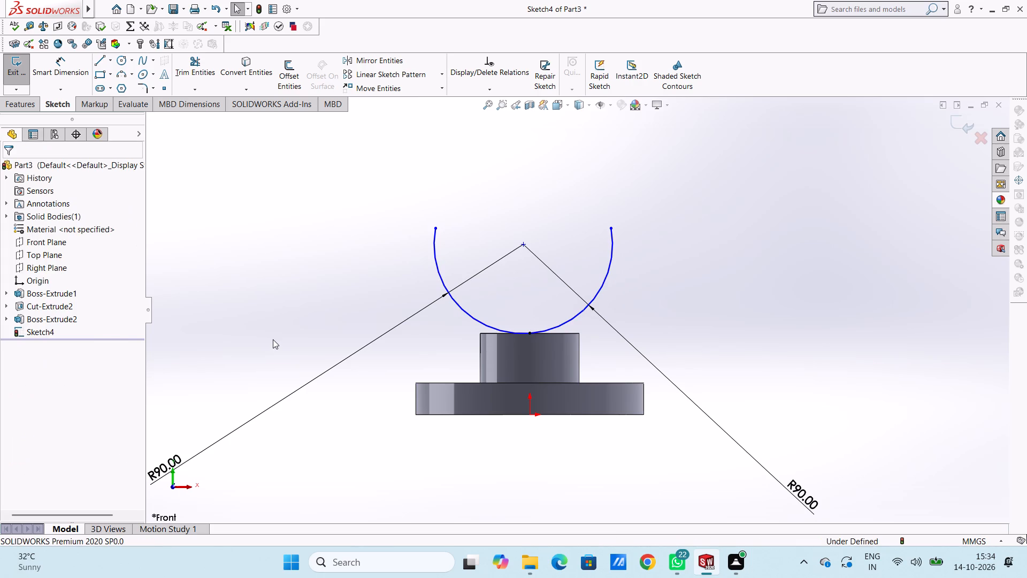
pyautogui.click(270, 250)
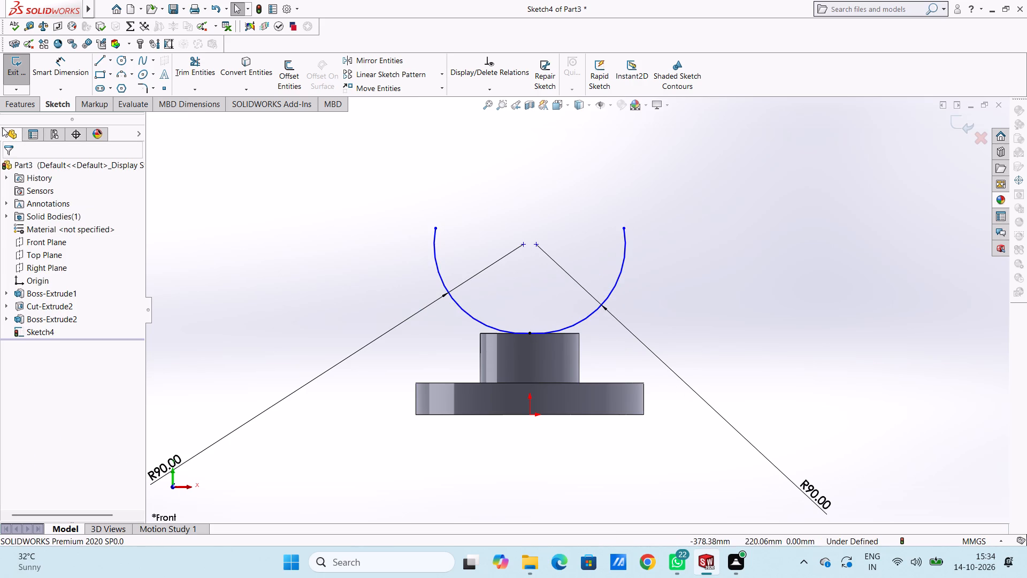
# Dimension the left arc's upper endpoint at a horizontal distance of 95 mm from the origin.
pyautogui.click(45, 63)
pyautogui.click(438, 229)
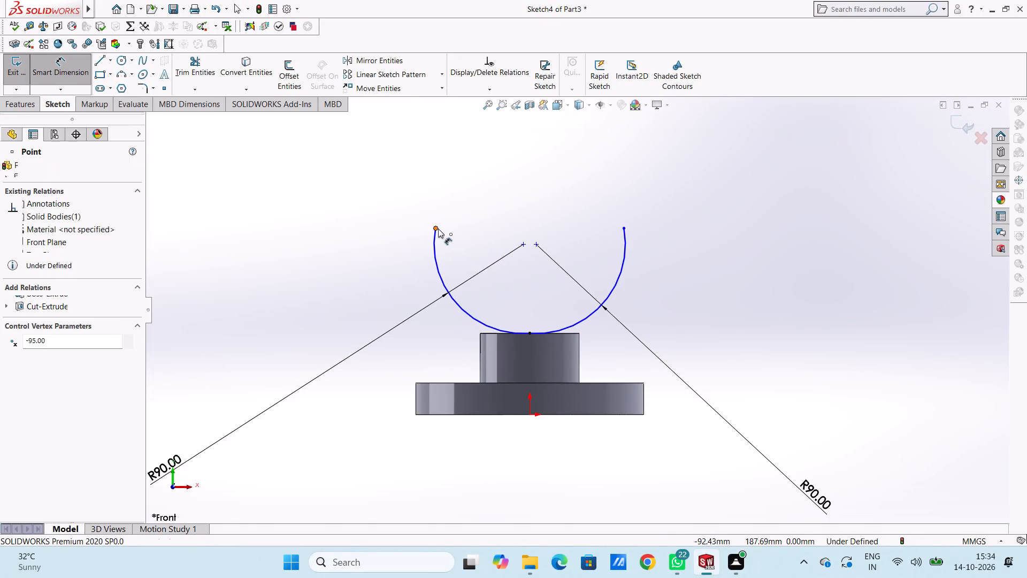
pyautogui.click(529, 415)
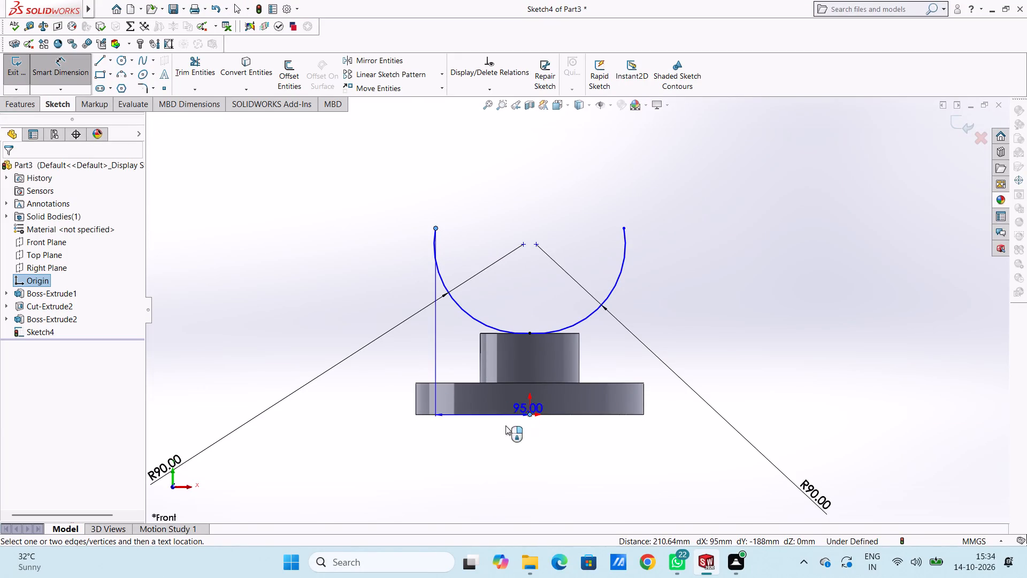
pyautogui.click(484, 508)
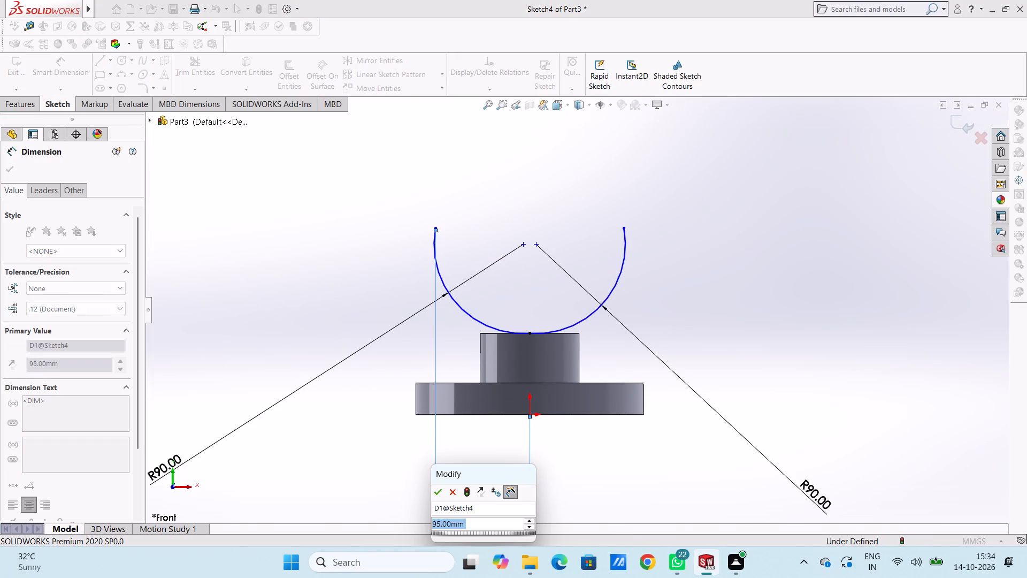
pyautogui.click(431, 489)
pyautogui.click(384, 490)
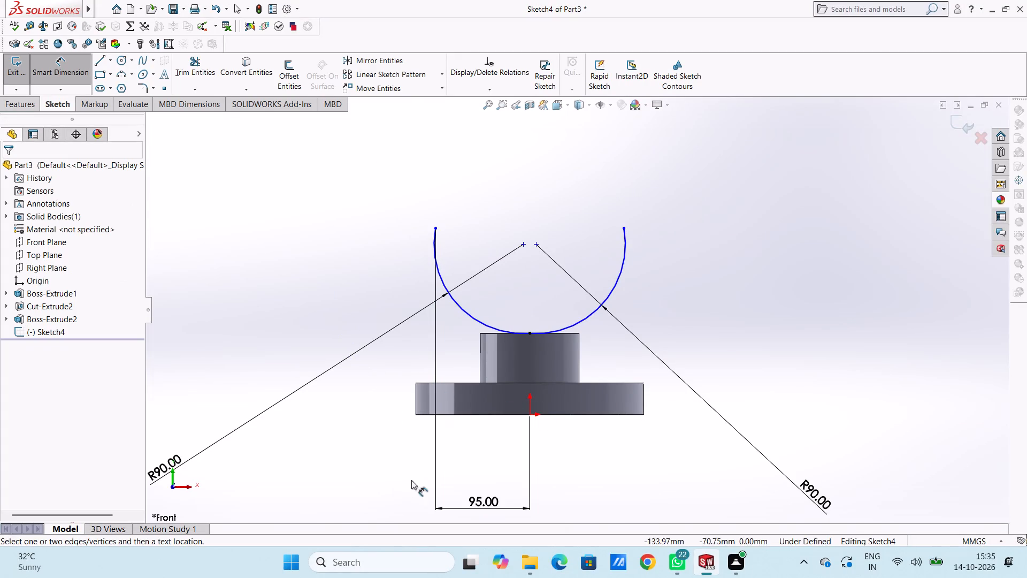
# Dimension the right arc's upper endpoint at a horizontal distance of 95 mm from the origin.
pyautogui.click(627, 230)
pyautogui.click(532, 413)
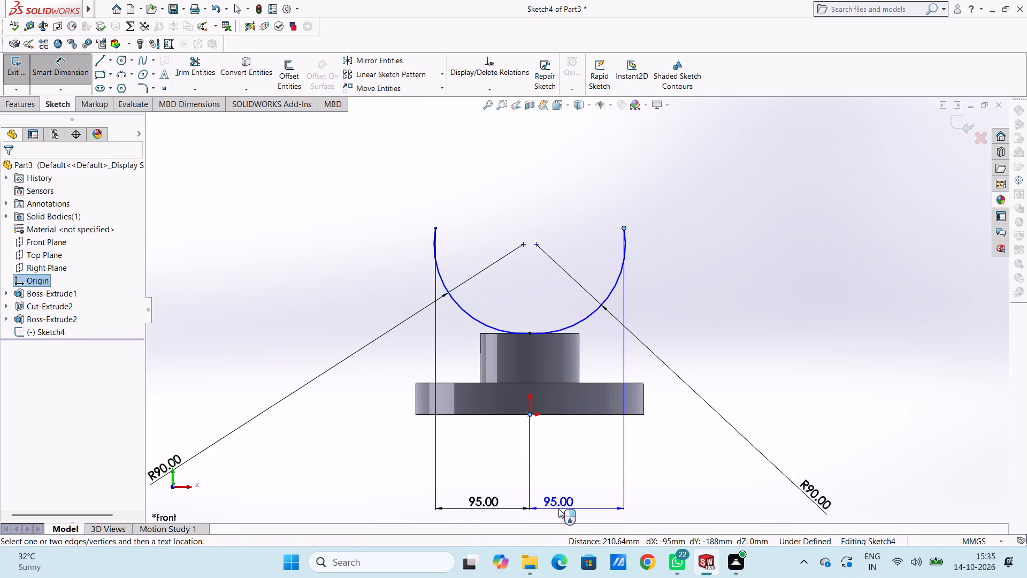
pyautogui.click(558, 508)
pyautogui.click(510, 486)
pyautogui.click(510, 482)
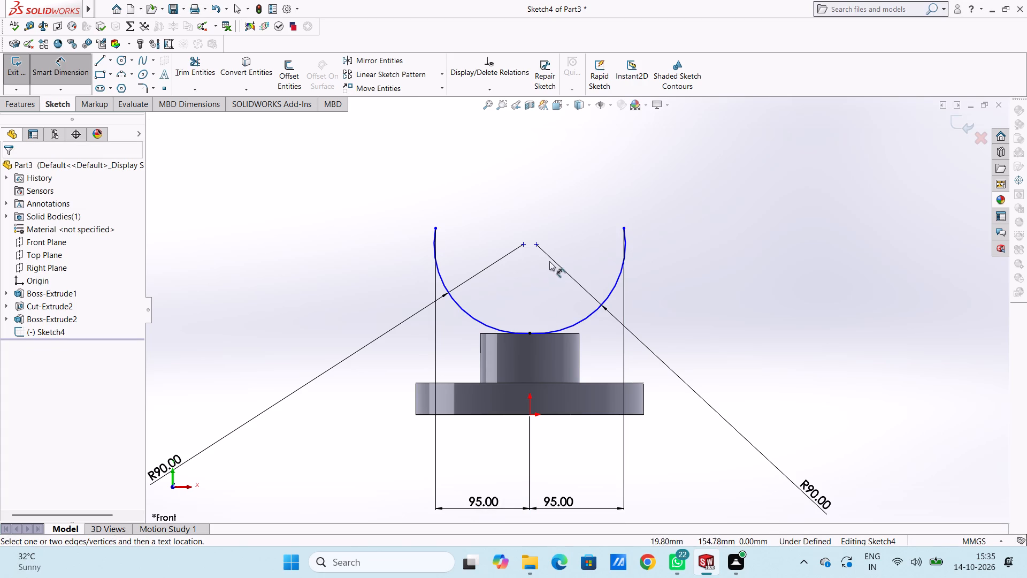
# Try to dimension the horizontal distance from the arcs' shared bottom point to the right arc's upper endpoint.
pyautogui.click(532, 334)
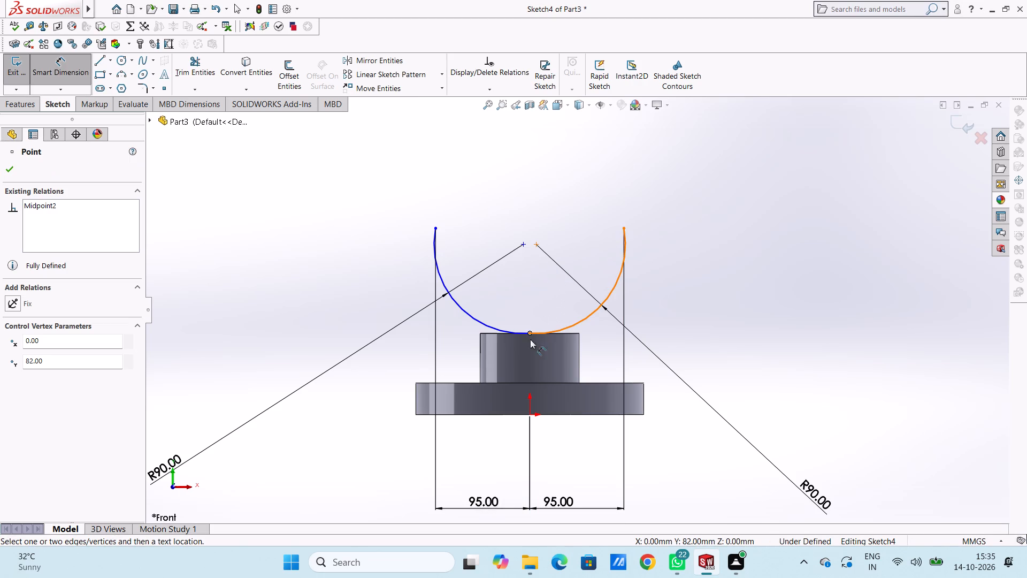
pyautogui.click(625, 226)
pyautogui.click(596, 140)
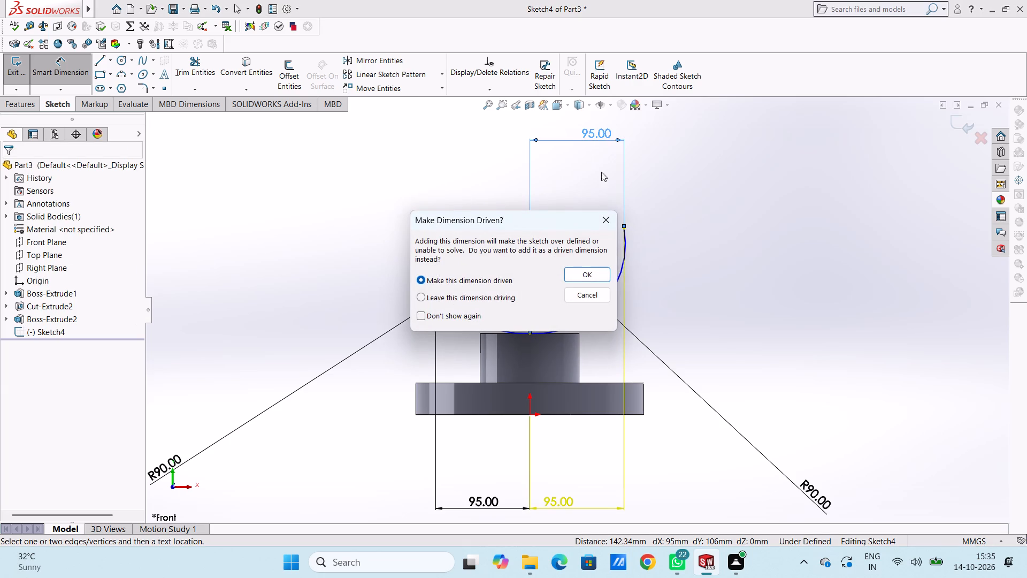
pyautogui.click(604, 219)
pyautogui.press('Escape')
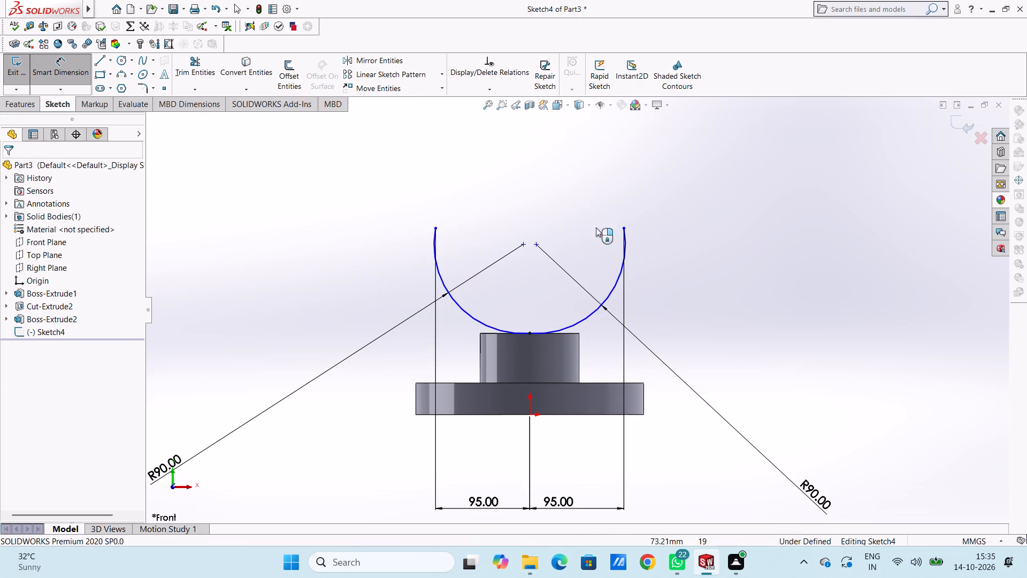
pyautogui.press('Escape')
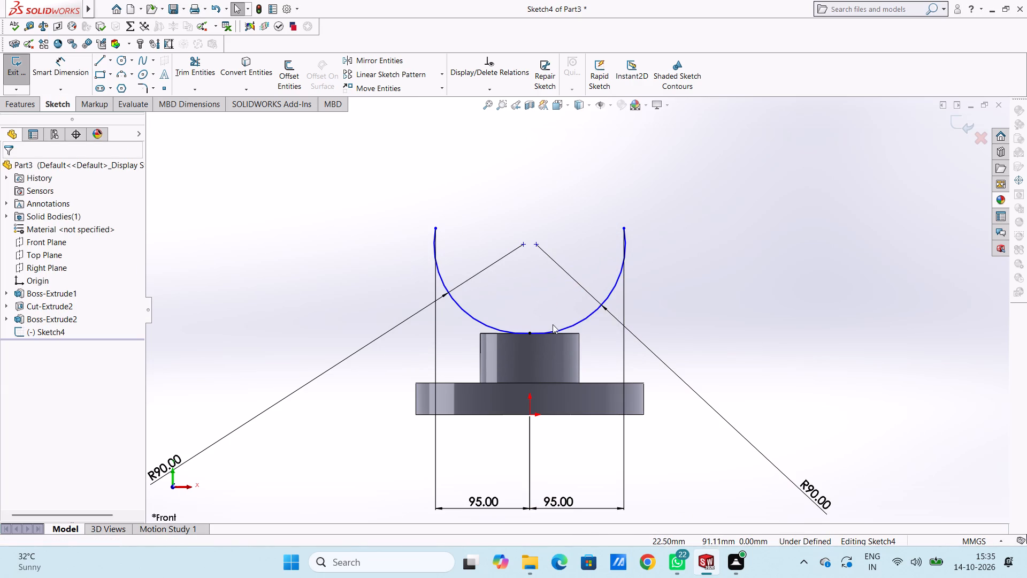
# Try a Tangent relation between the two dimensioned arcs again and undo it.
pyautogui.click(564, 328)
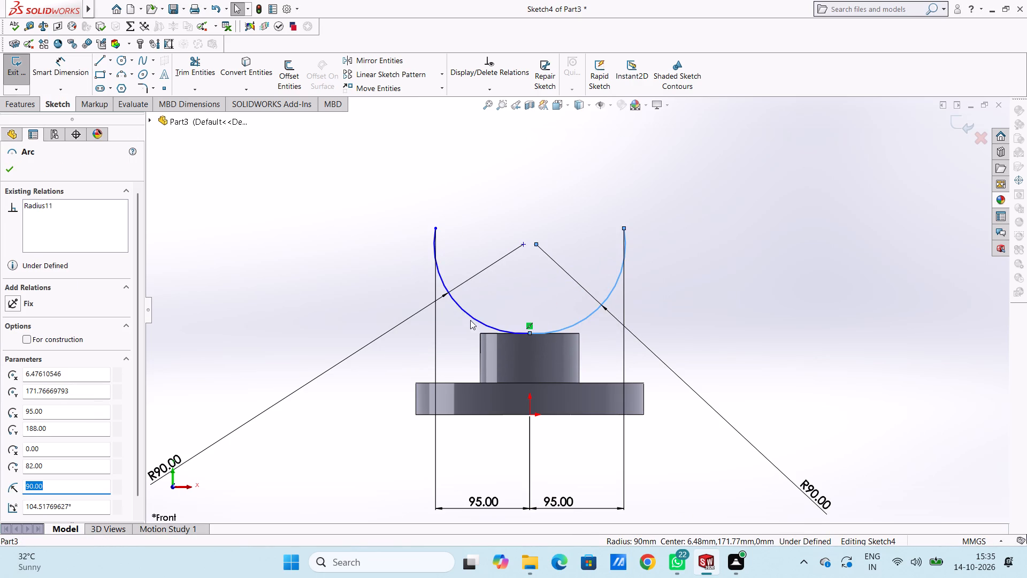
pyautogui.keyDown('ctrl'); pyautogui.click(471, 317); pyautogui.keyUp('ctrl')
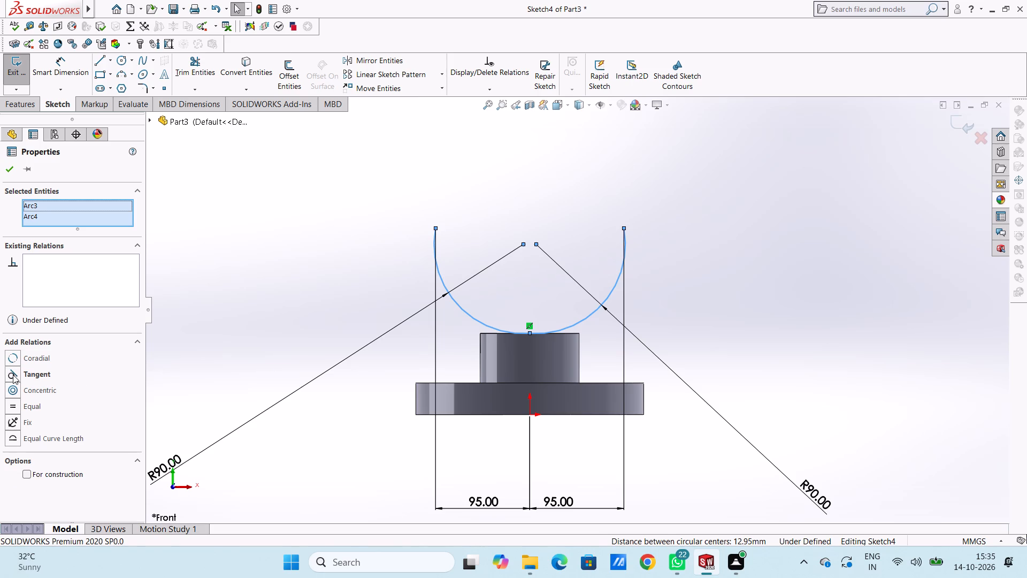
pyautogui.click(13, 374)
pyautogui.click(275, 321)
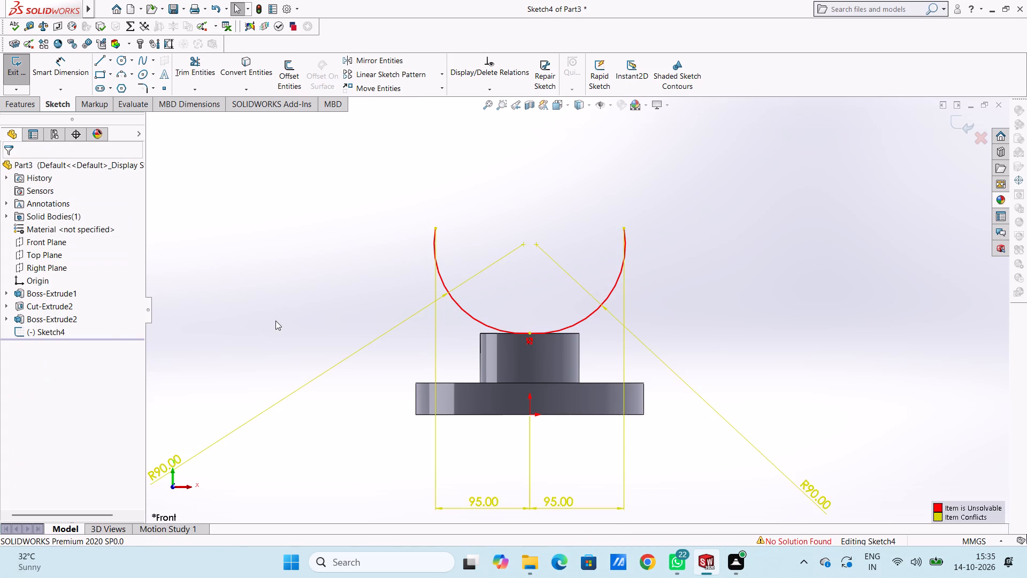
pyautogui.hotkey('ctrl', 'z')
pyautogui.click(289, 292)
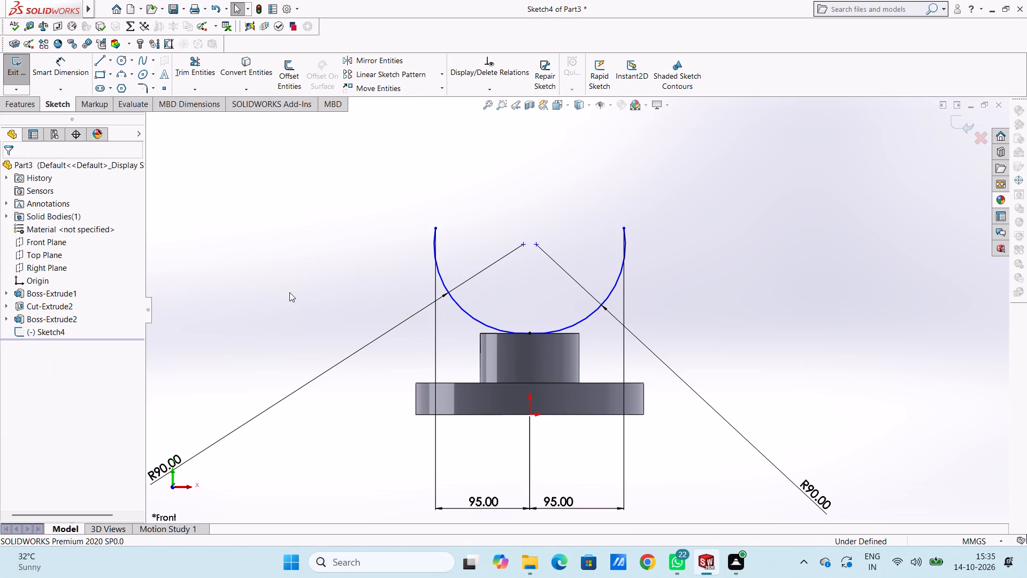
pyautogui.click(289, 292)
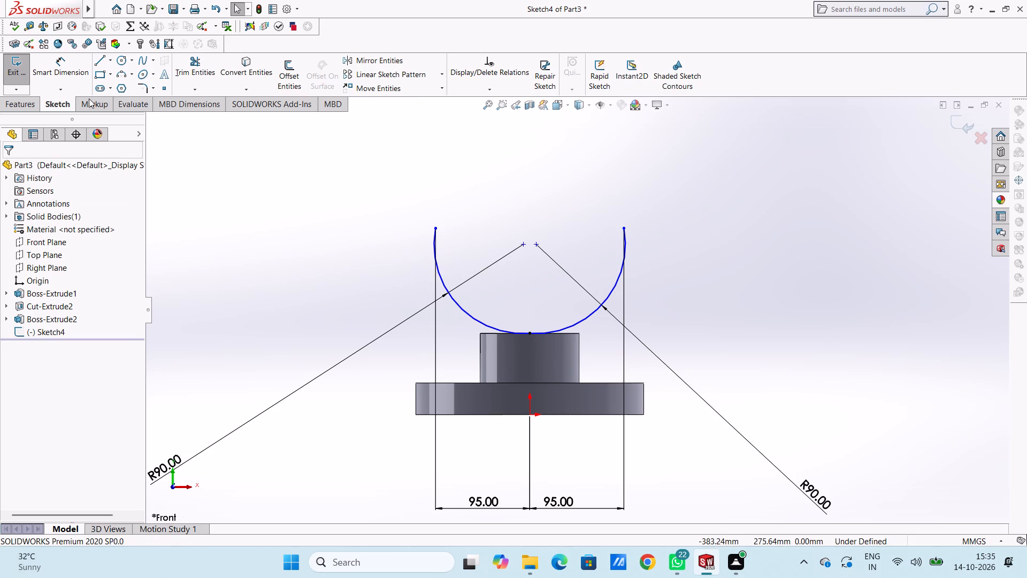
# Dimension the vertical distance from the left arc's upper endpoint to the arcs' shared bottom point, keeping its current value.
pyautogui.click(68, 62)
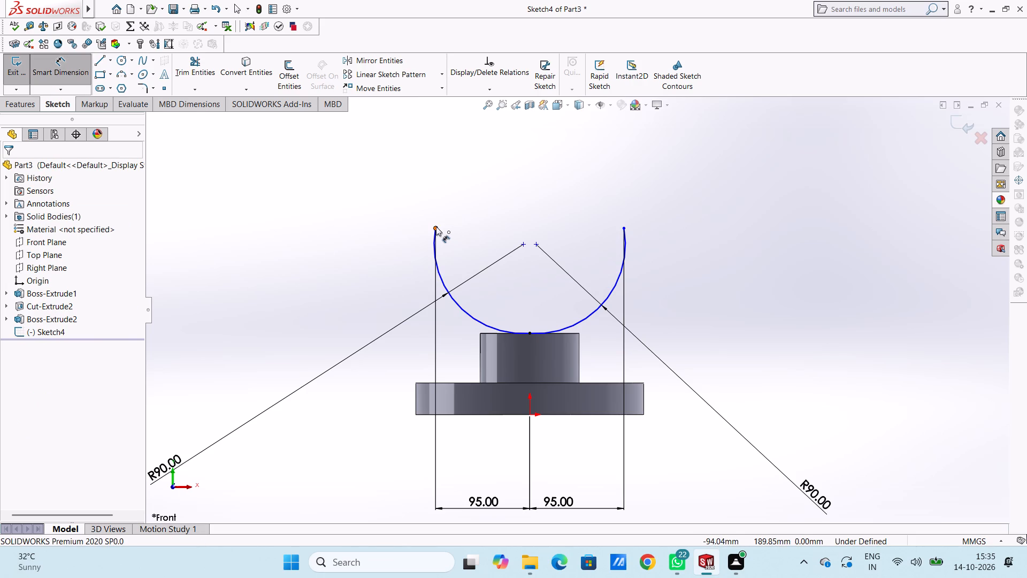
pyautogui.click(436, 226)
pyautogui.click(532, 336)
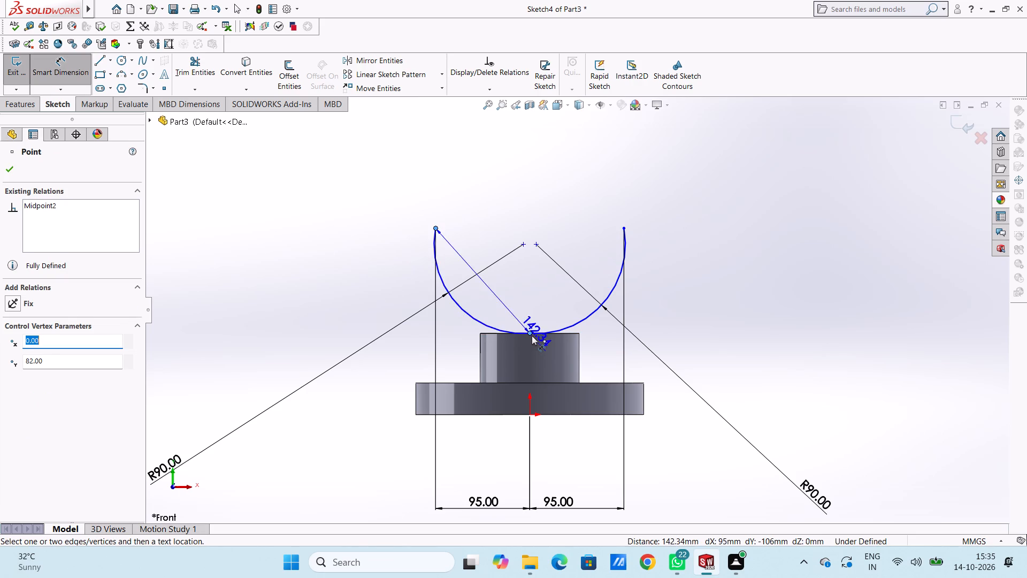
pyautogui.click(308, 311)
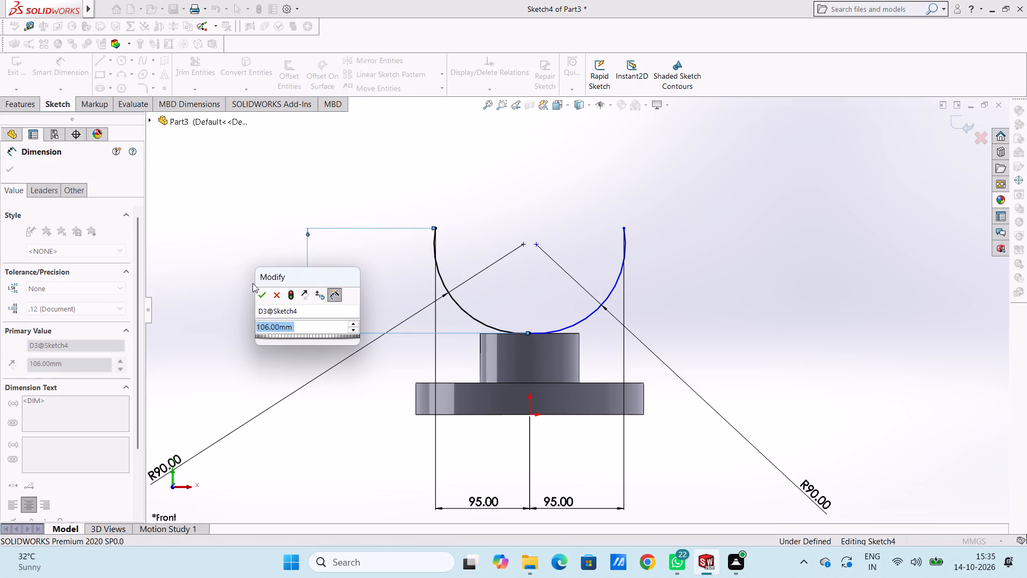
pyautogui.click(258, 295)
pyautogui.click(257, 292)
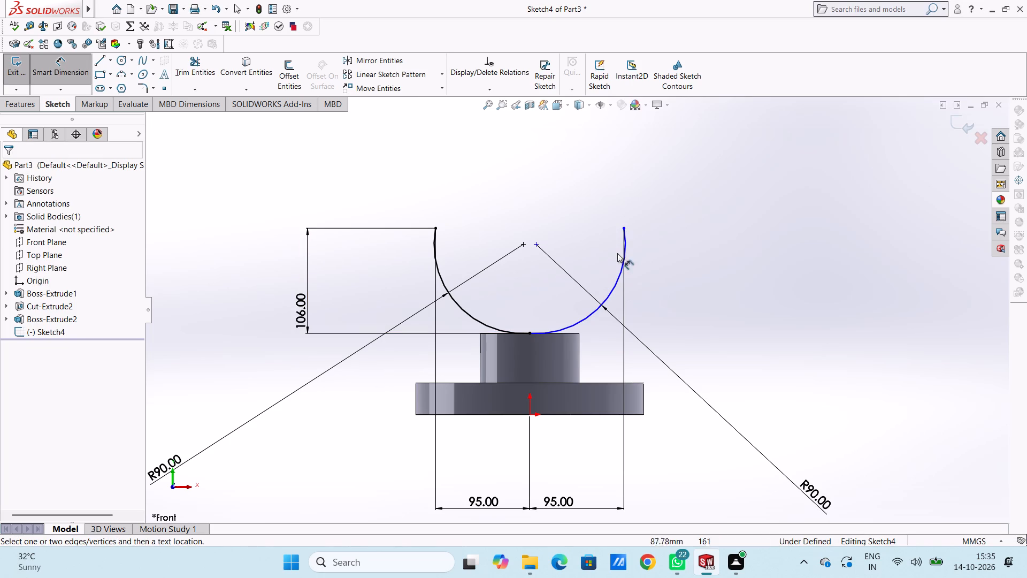
# Dimension the vertical distance from the right arc's upper endpoint to the arcs' shared bottom point.
pyautogui.click(625, 226)
pyautogui.click(530, 335)
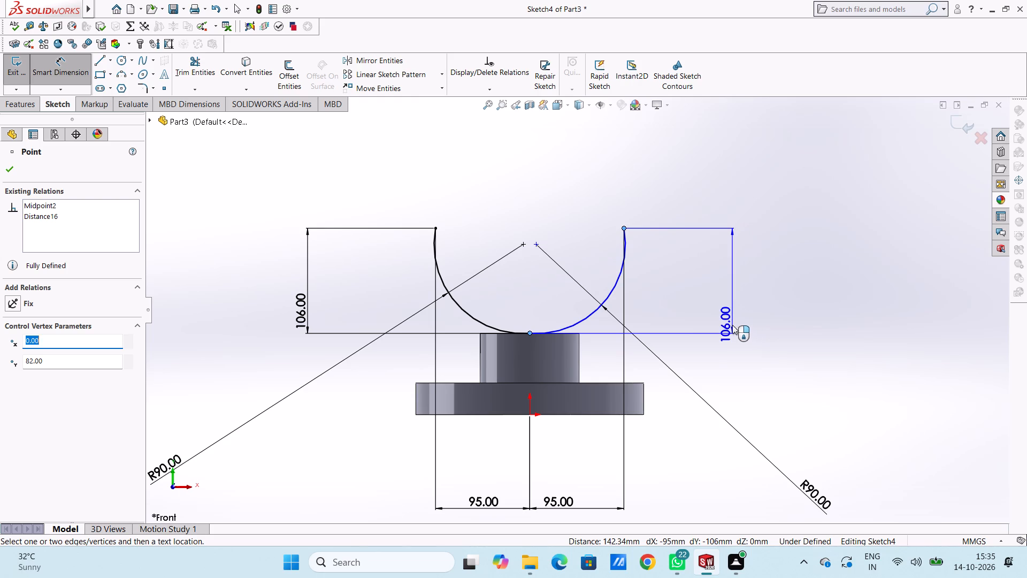
pyautogui.click(732, 325)
pyautogui.doubleClick(687, 310)
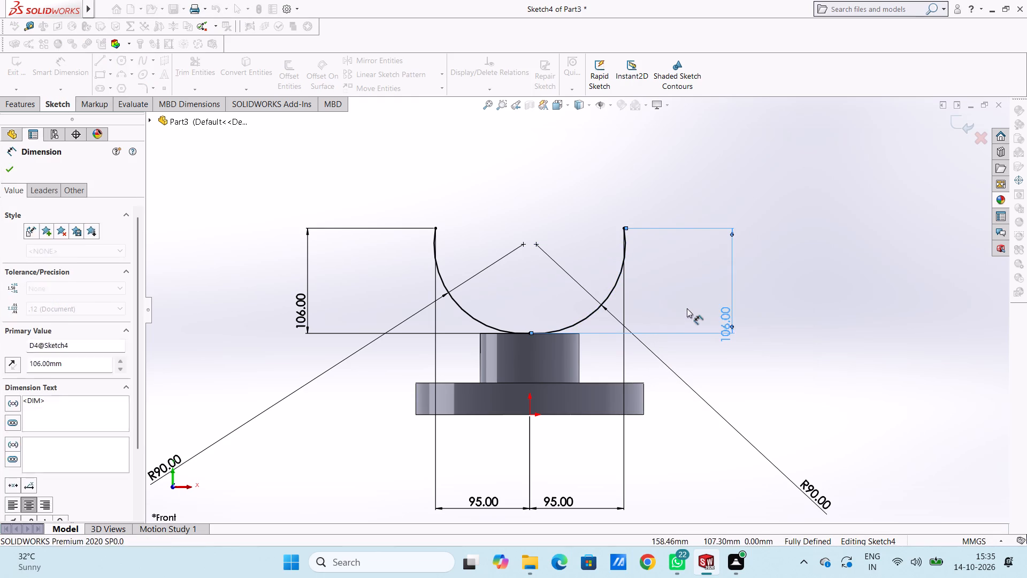
# Finish the two-arc sketch and exit it, leaving nothing selected.
pyautogui.moveTo(677, 271); pyautogui.dragTo(676, 298, button='middle')
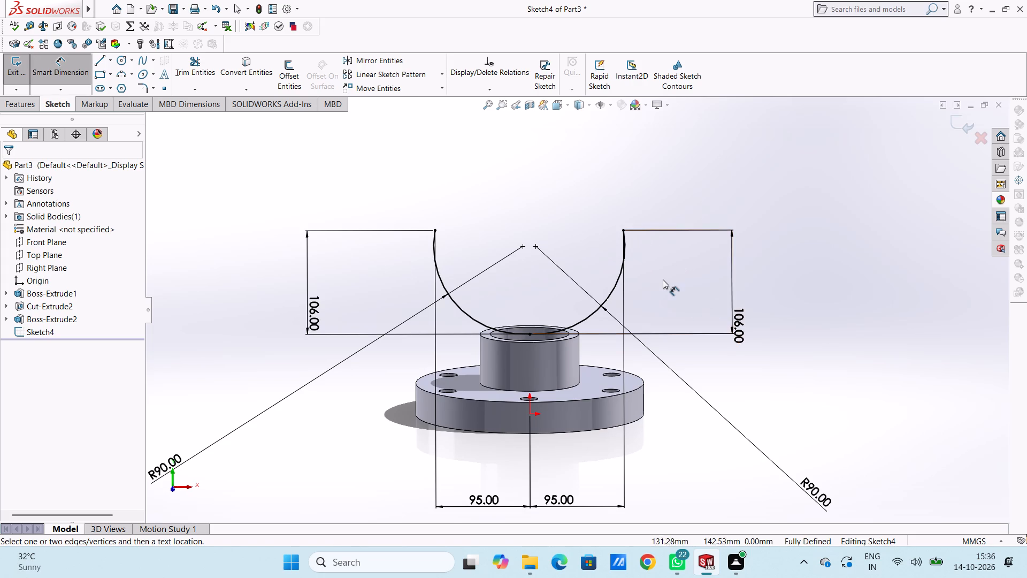
pyautogui.moveTo(663, 279); pyautogui.dragTo(665, 296, button='middle')
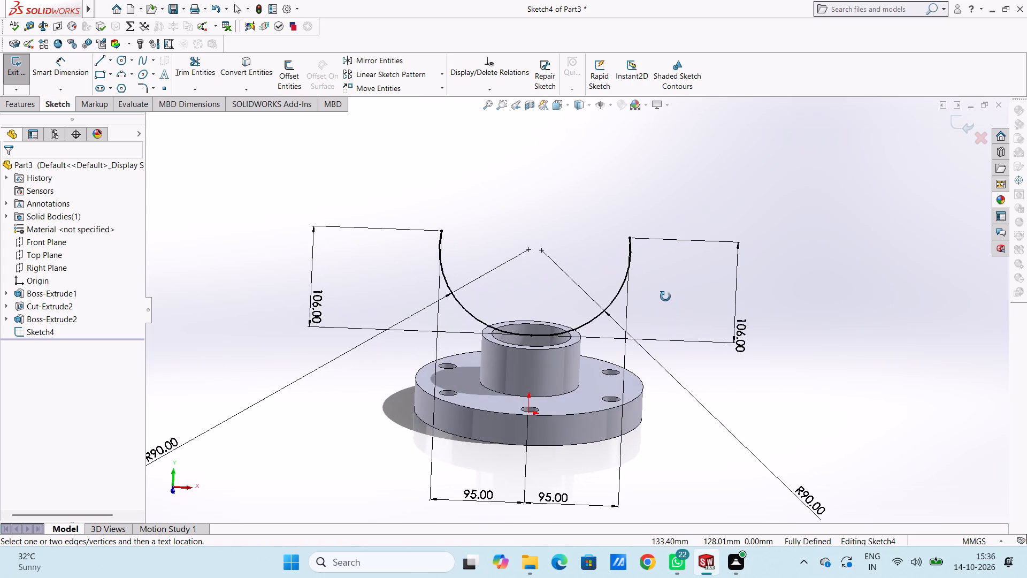
pyautogui.moveTo(665, 296); pyautogui.dragTo(665, 294, button='middle')
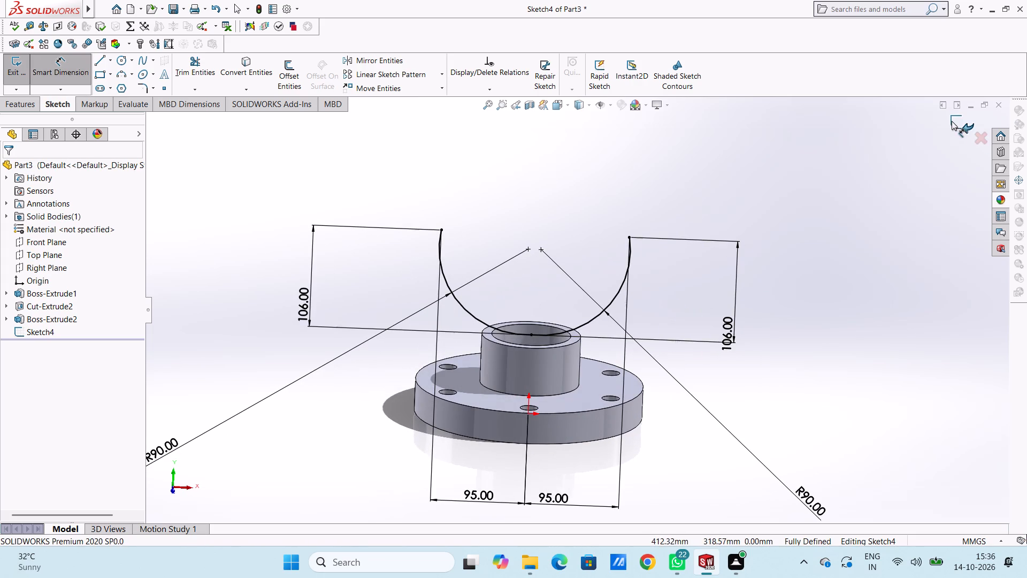
pyautogui.click(952, 121)
pyautogui.click(254, 250)
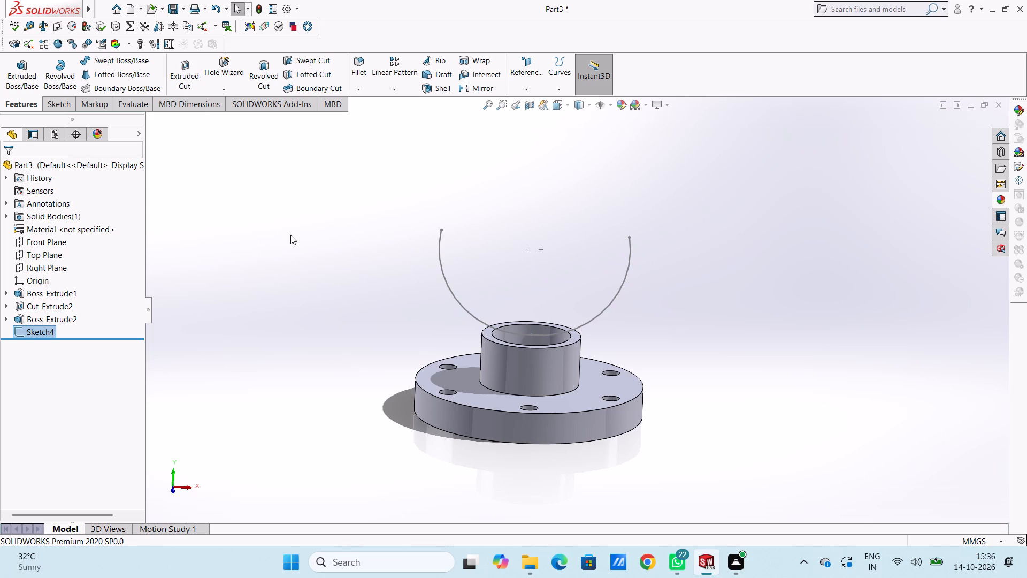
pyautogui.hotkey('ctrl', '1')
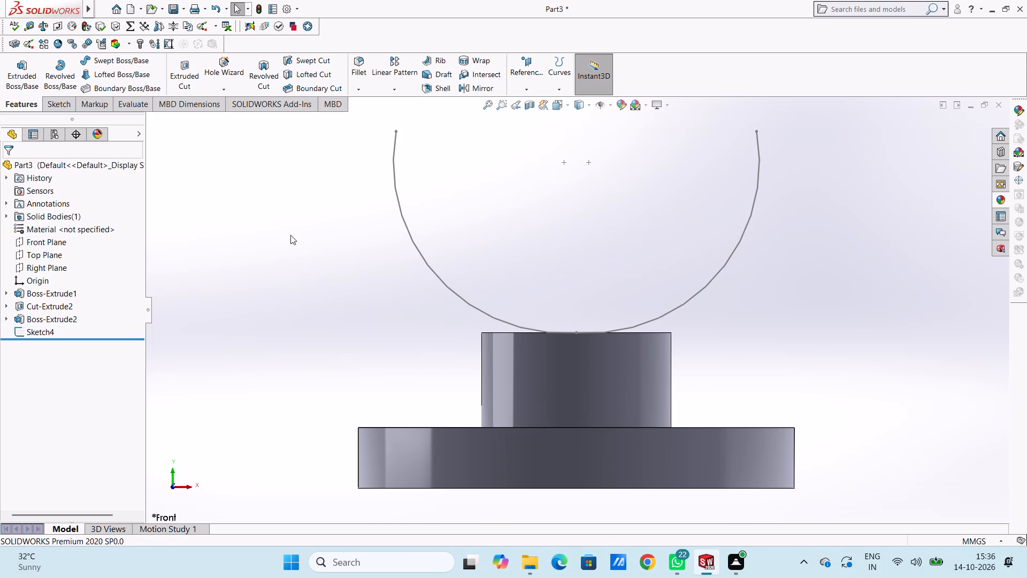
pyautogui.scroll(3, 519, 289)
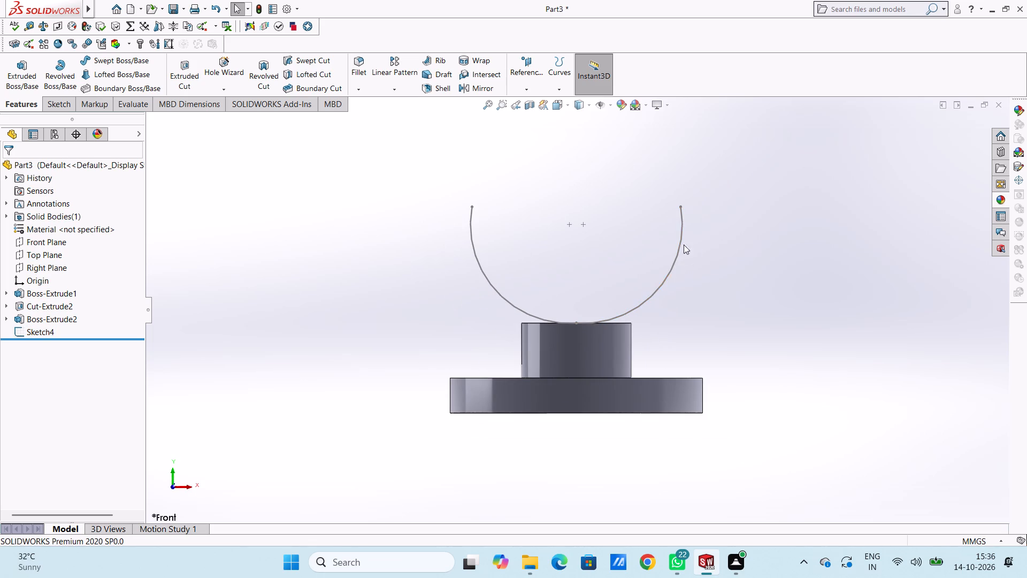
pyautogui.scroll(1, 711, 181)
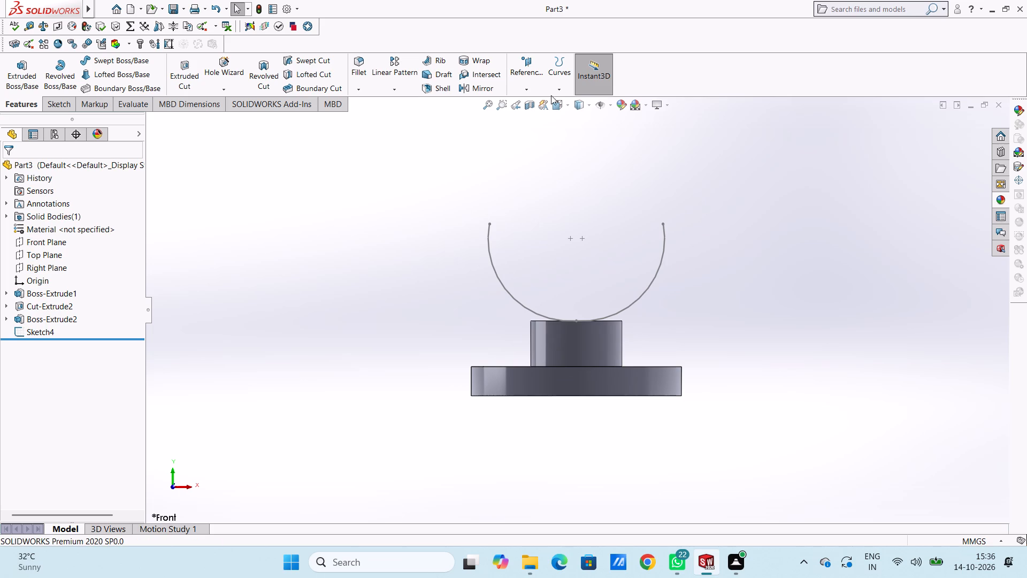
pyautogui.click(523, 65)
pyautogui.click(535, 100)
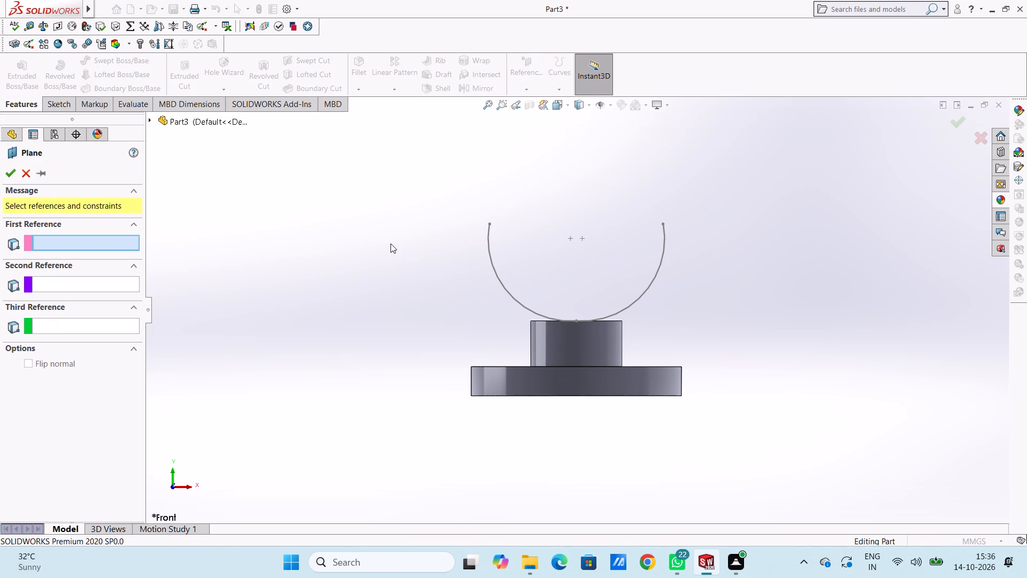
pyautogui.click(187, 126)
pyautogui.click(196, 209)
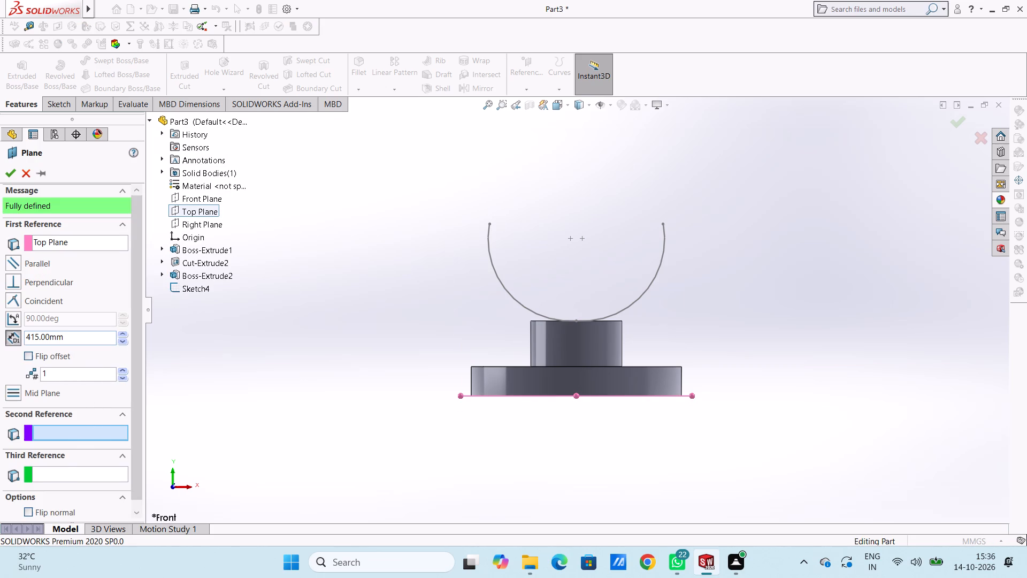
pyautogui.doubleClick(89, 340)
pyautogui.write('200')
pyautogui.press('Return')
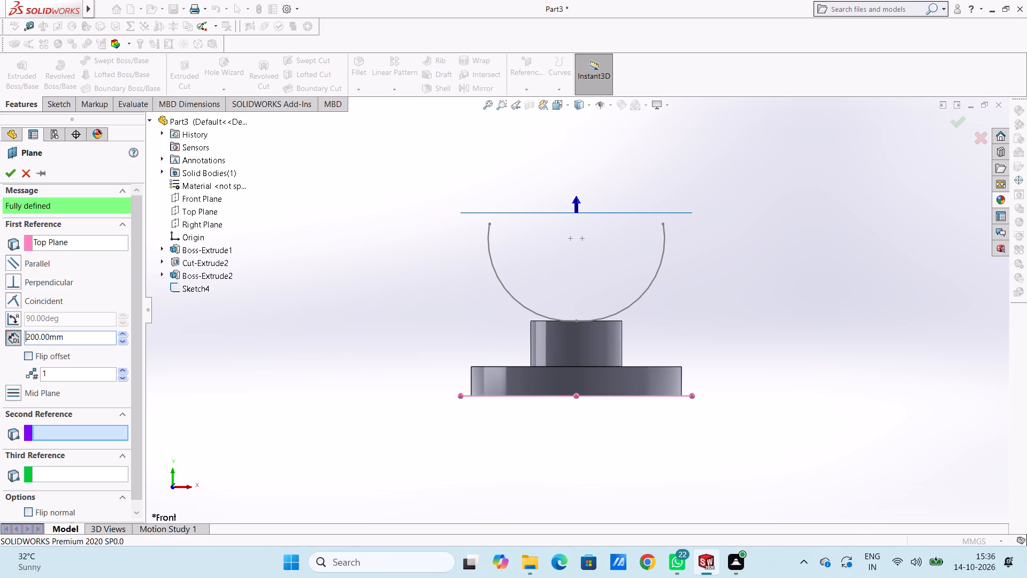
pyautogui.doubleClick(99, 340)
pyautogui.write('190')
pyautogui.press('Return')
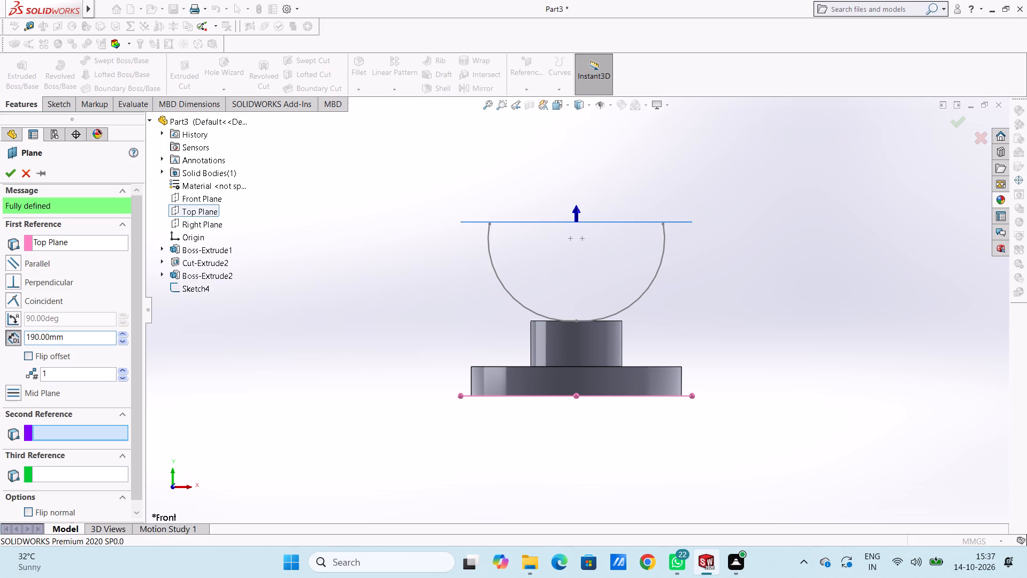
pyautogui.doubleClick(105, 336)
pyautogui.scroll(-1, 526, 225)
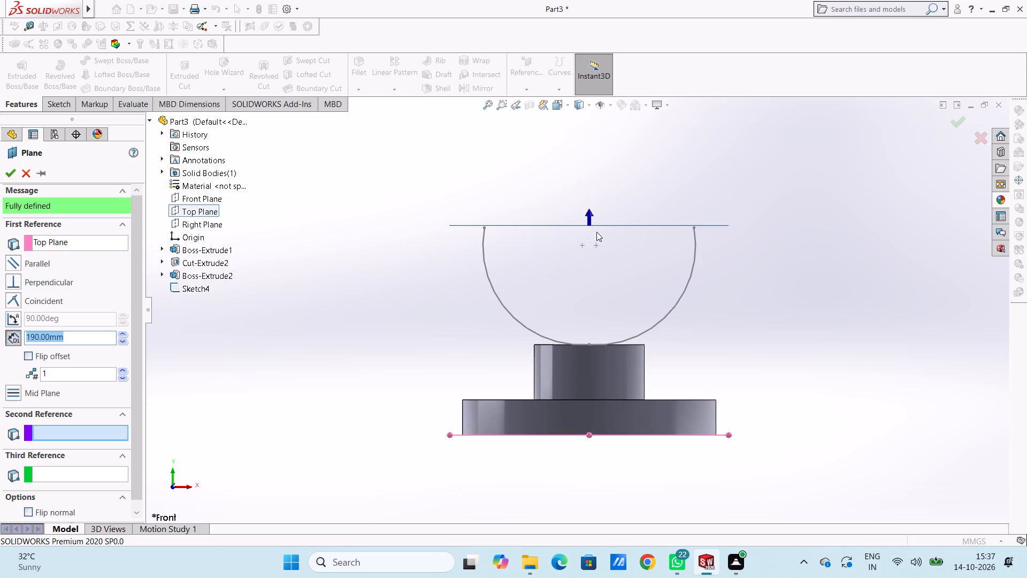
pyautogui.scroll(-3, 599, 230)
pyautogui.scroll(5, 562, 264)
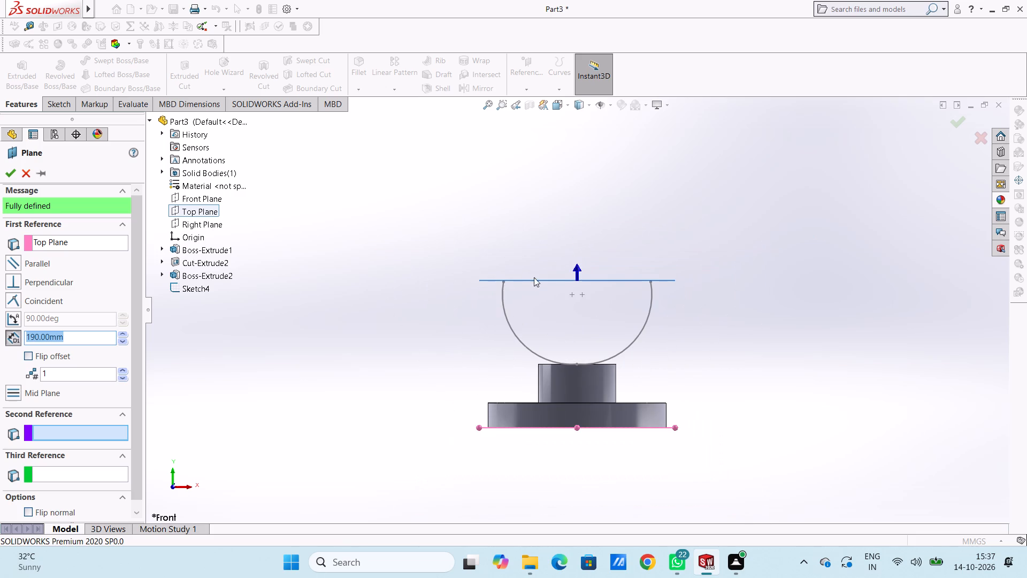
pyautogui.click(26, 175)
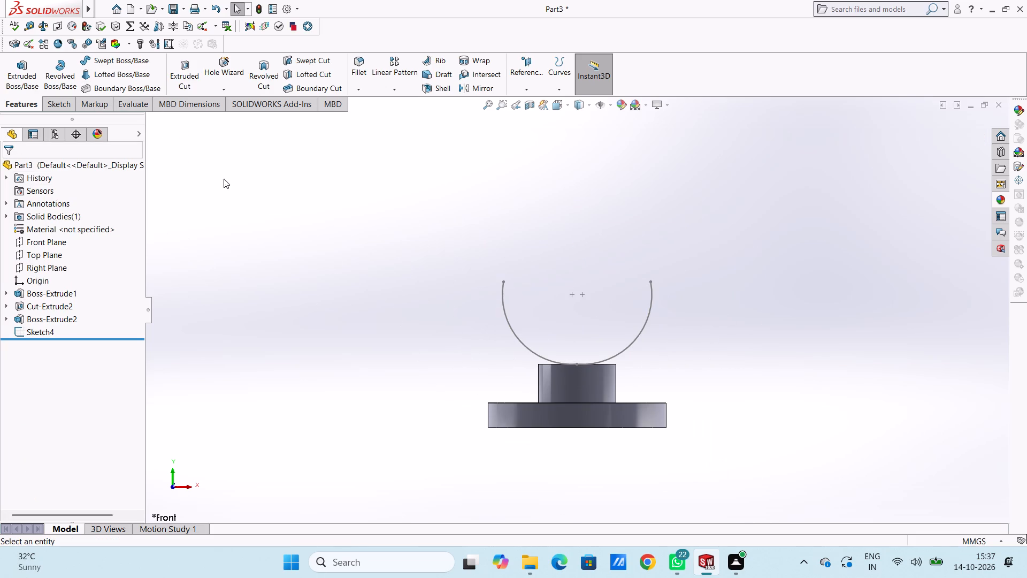
# Reopen the arc sketch, check the vertical distance from the left arc's upper endpoint to the flange's bottom edge without keeping a dimension, and exit.
pyautogui.hotkey('ctrl', 'z')
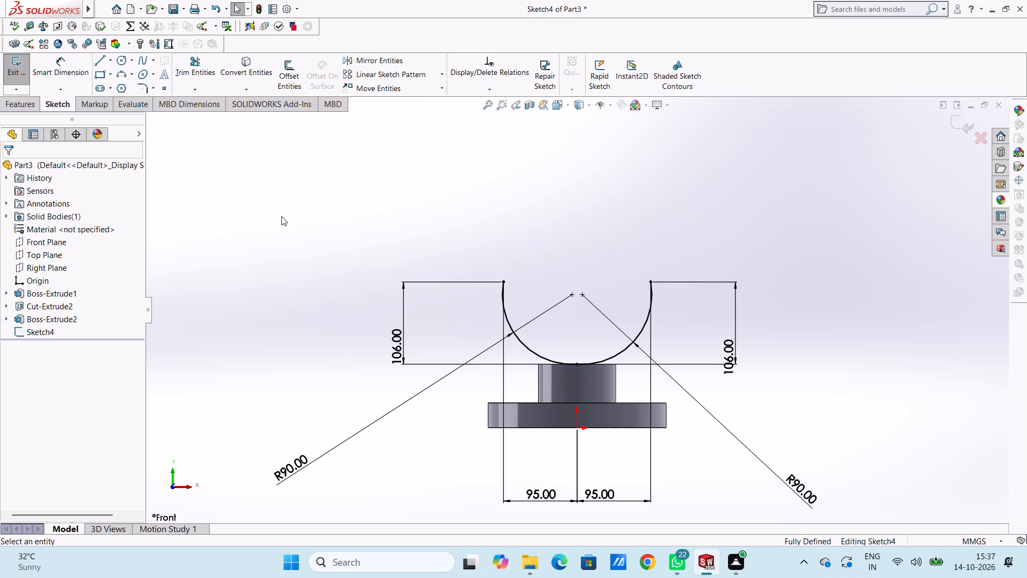
pyautogui.click(70, 78)
pyautogui.click(503, 280)
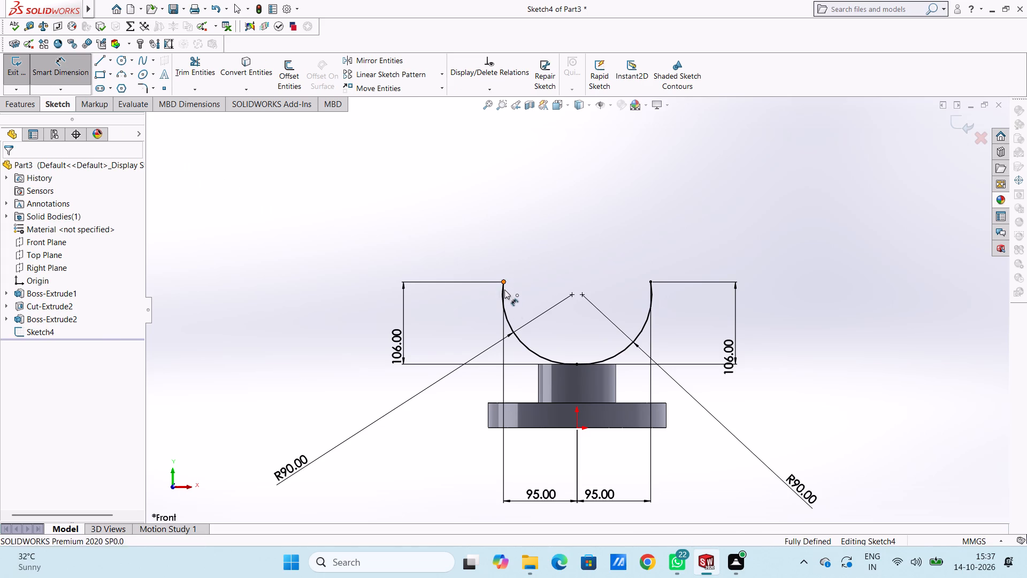
pyautogui.click(557, 427)
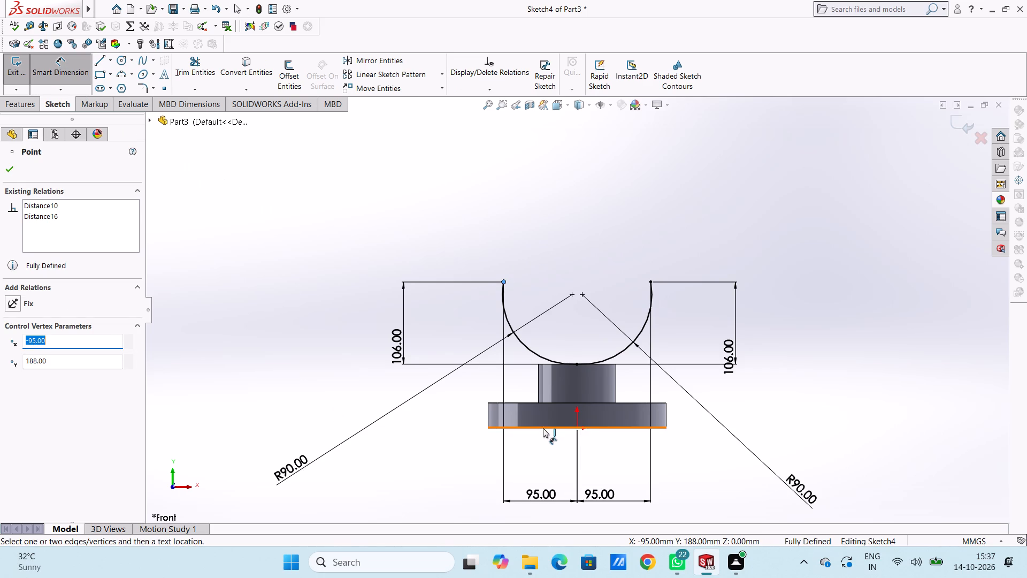
pyautogui.click(543, 428)
pyautogui.click(330, 402)
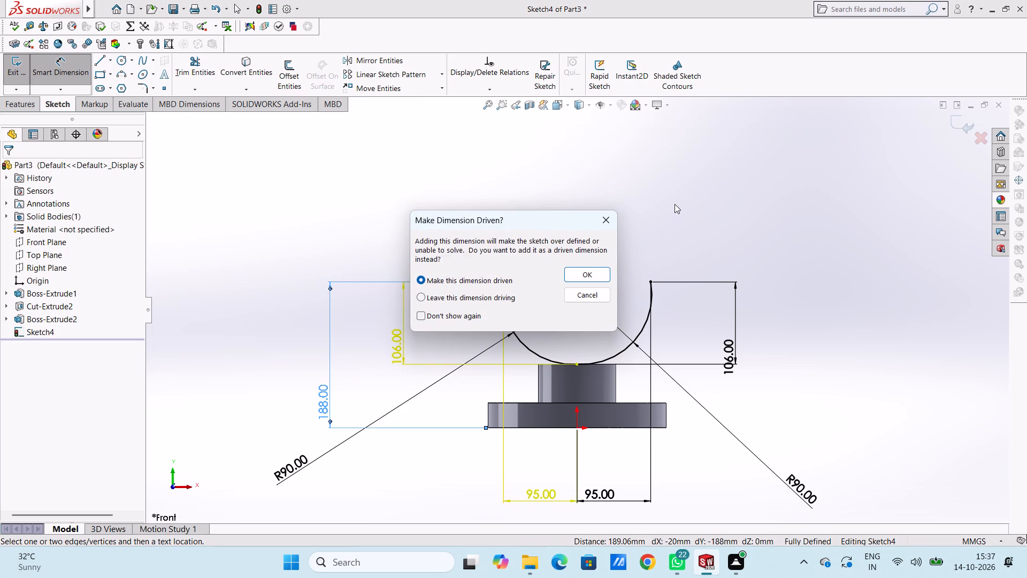
pyautogui.click(609, 220)
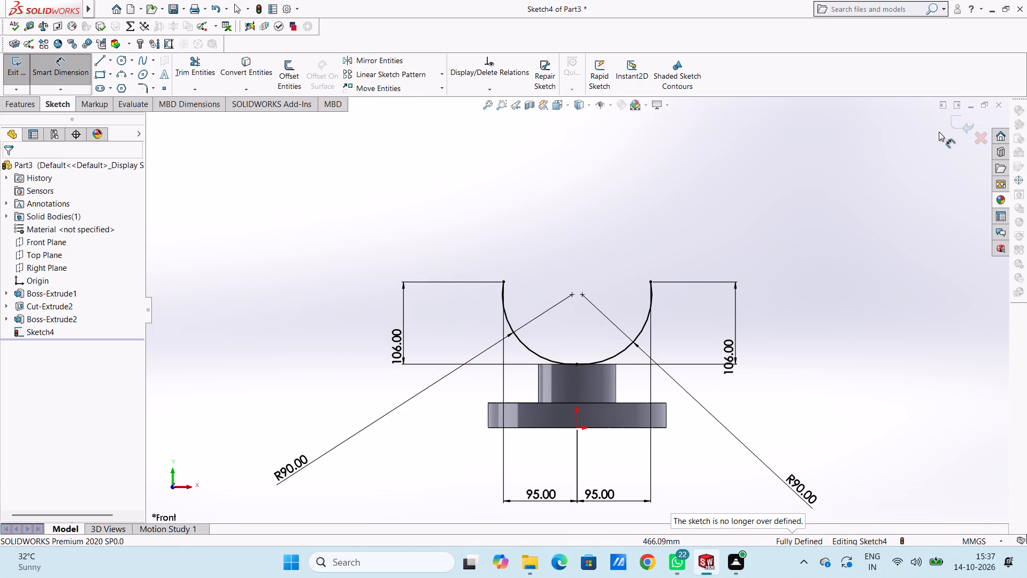
pyautogui.click(947, 125)
pyautogui.click(959, 124)
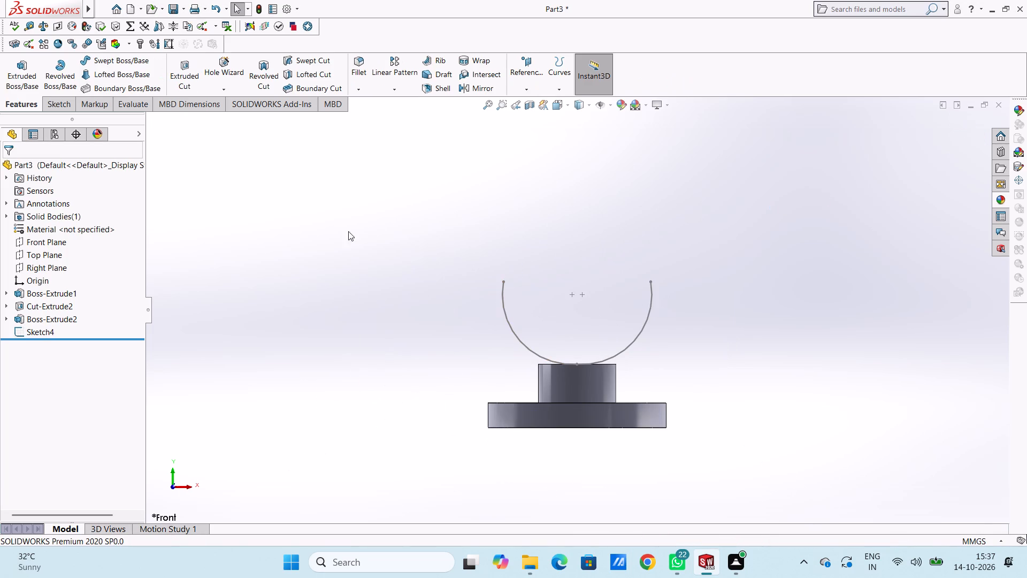
# Create a reference plane offset 188 mm above the Top Plane, level with the arcs' upper ends.
pyautogui.click(531, 63)
pyautogui.click(527, 102)
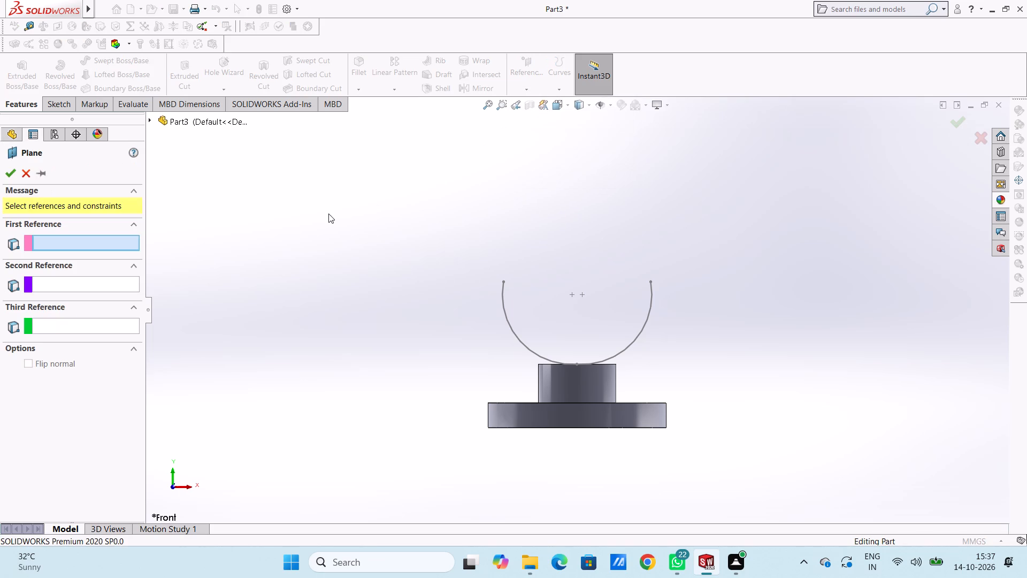
pyautogui.click(180, 117)
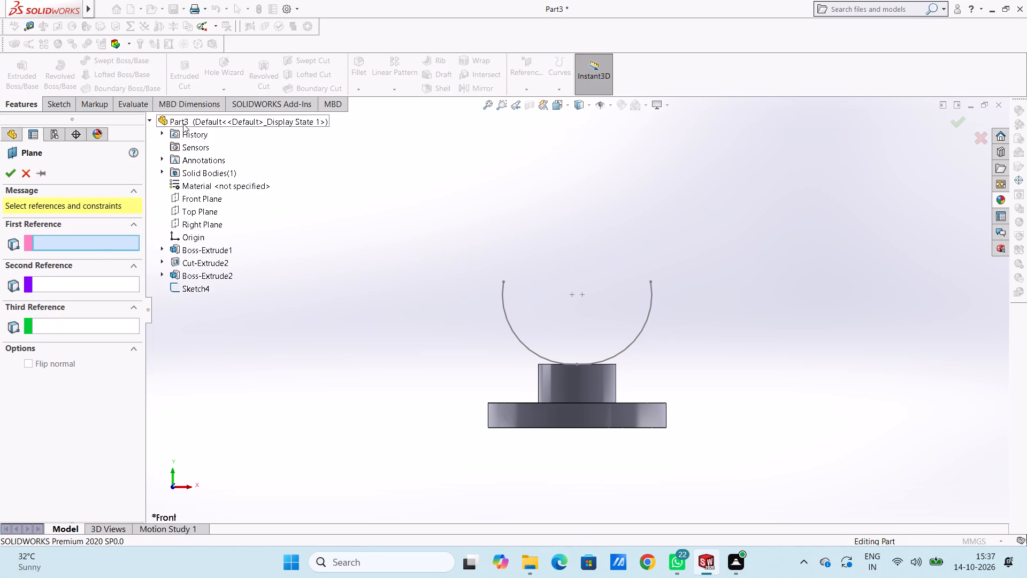
pyautogui.click(203, 211)
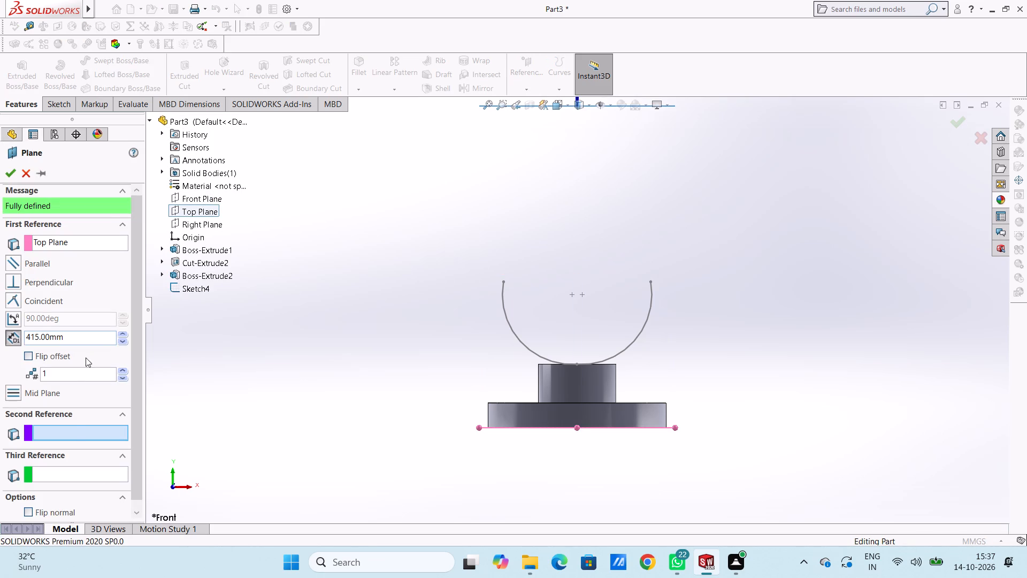
pyautogui.doubleClick(82, 336)
pyautogui.write('188')
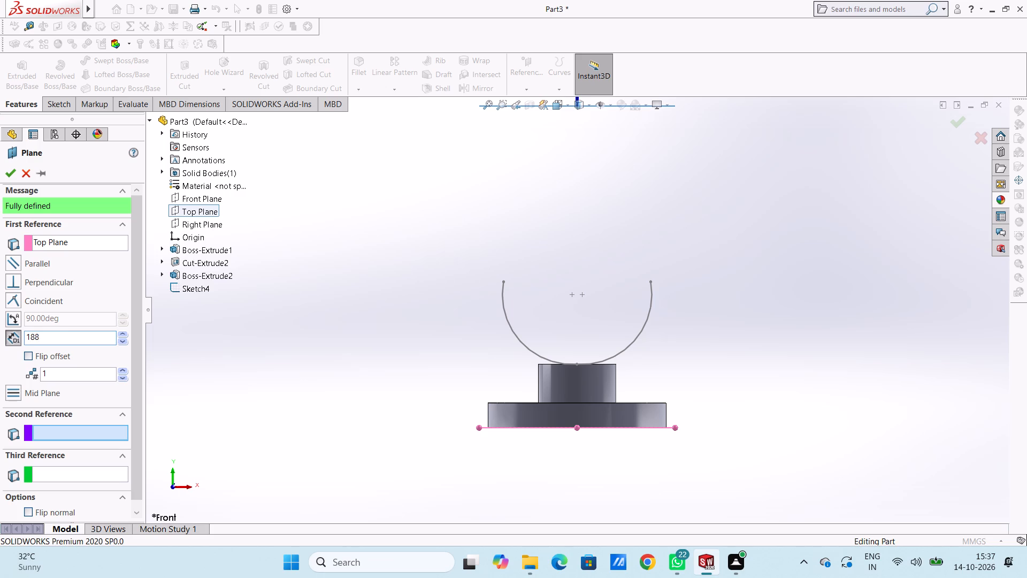
pyautogui.press('Return')
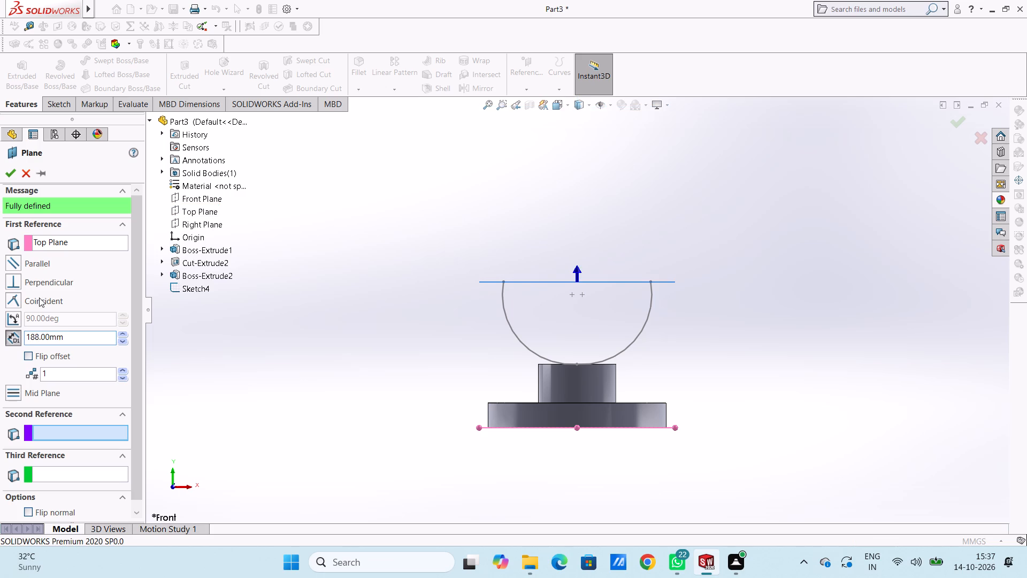
pyautogui.click(15, 177)
pyautogui.click(331, 297)
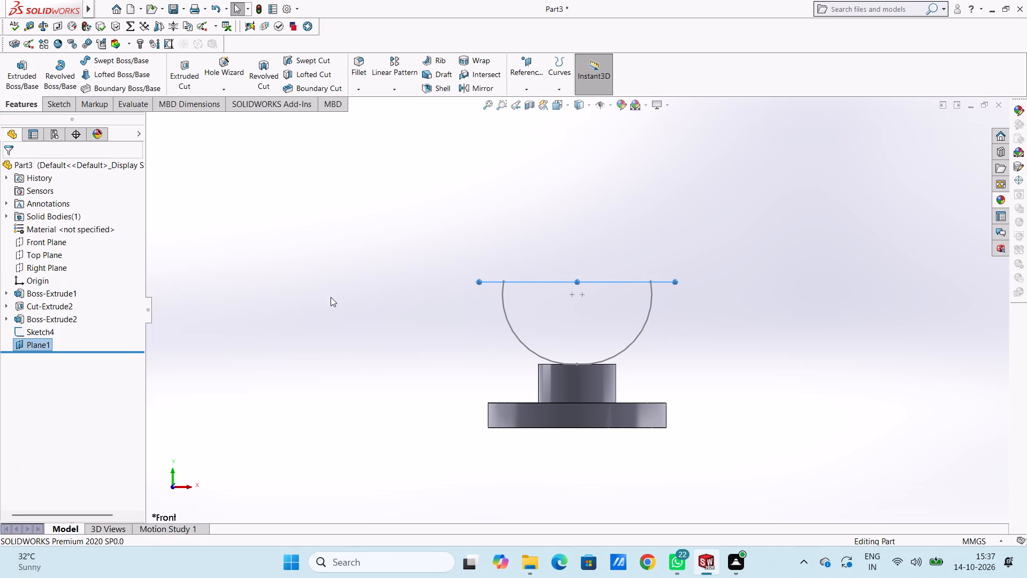
# Start a sketch on the new offset plane and draw a circle about 55 mm in diameter centred on the right arc's upper endpoint.
pyautogui.middleClick(351, 302)
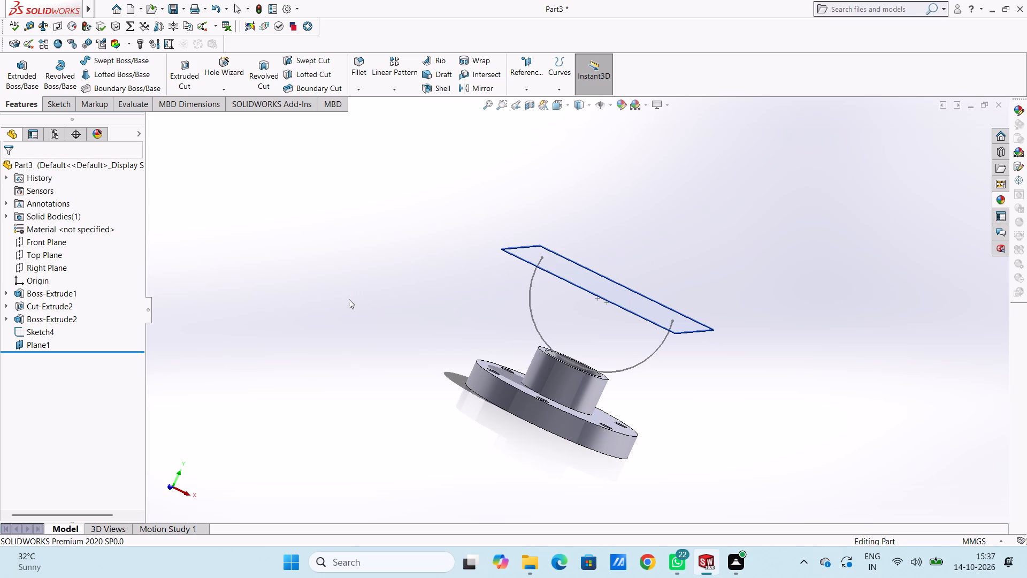
pyautogui.hotkey('ctrl', '5')
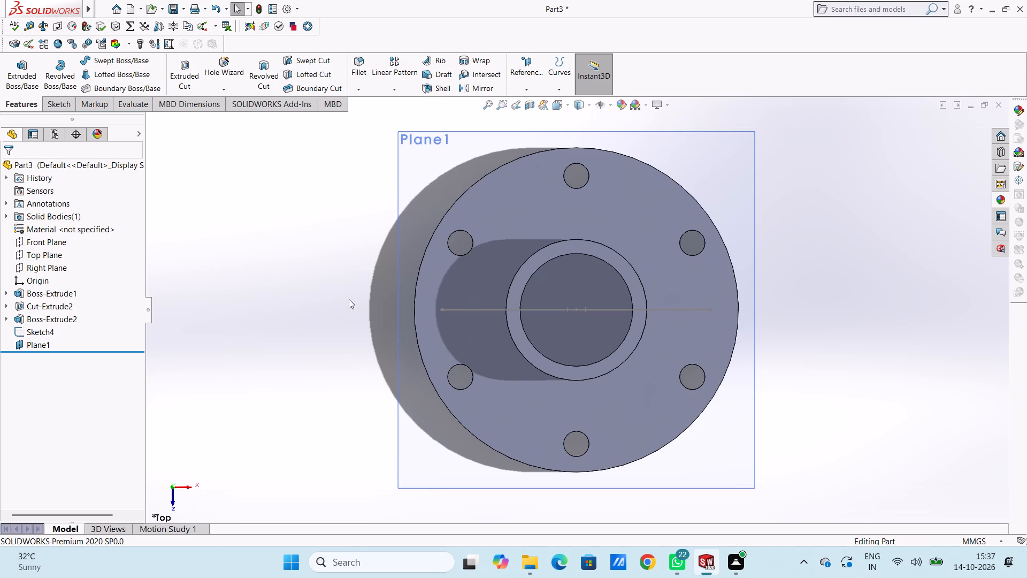
pyautogui.scroll(2, 604, 329)
pyautogui.scroll(-3, 630, 315)
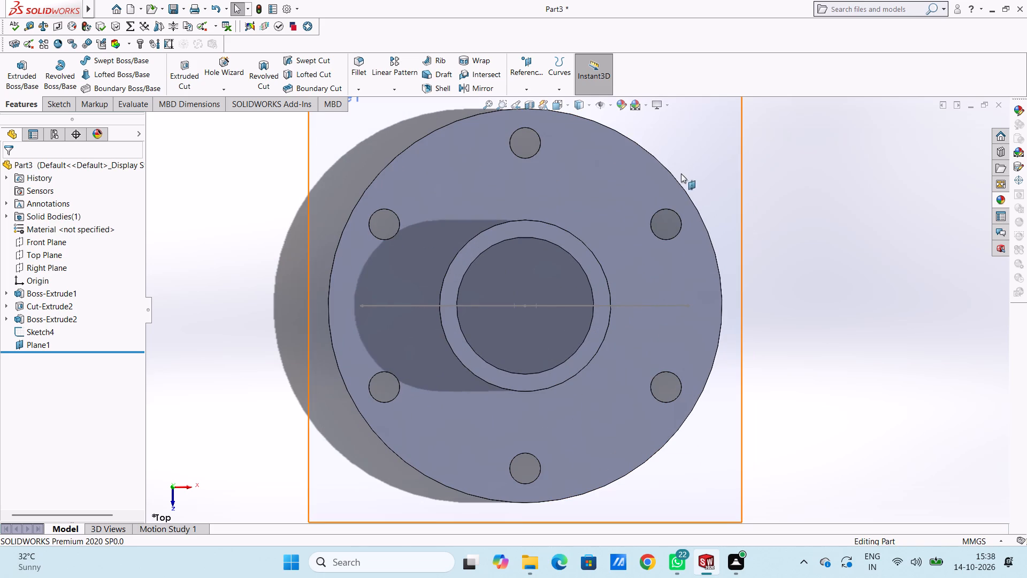
pyautogui.click(710, 167)
pyautogui.click(760, 142)
pyautogui.click(777, 254)
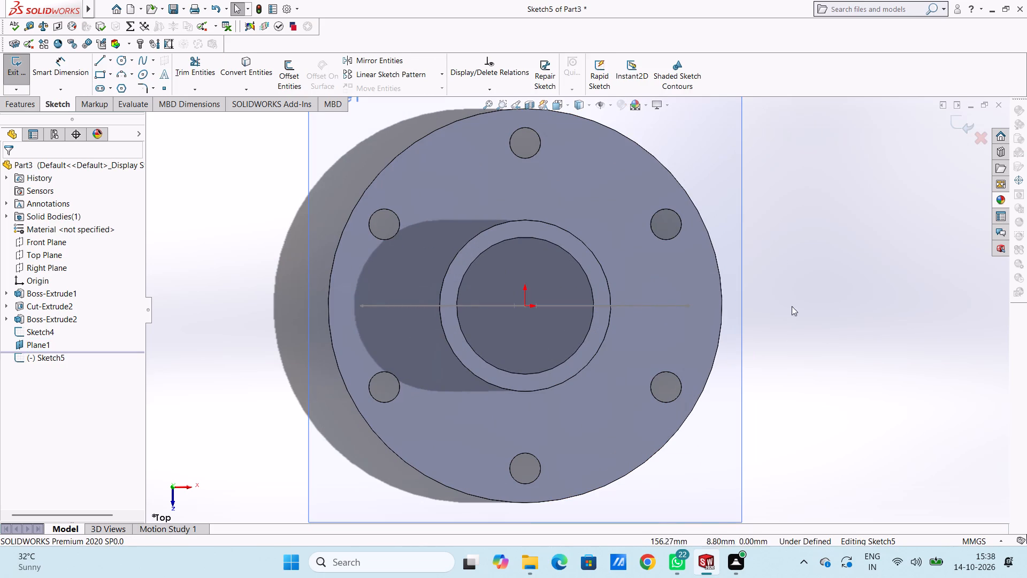
pyautogui.scroll(-2, 782, 333)
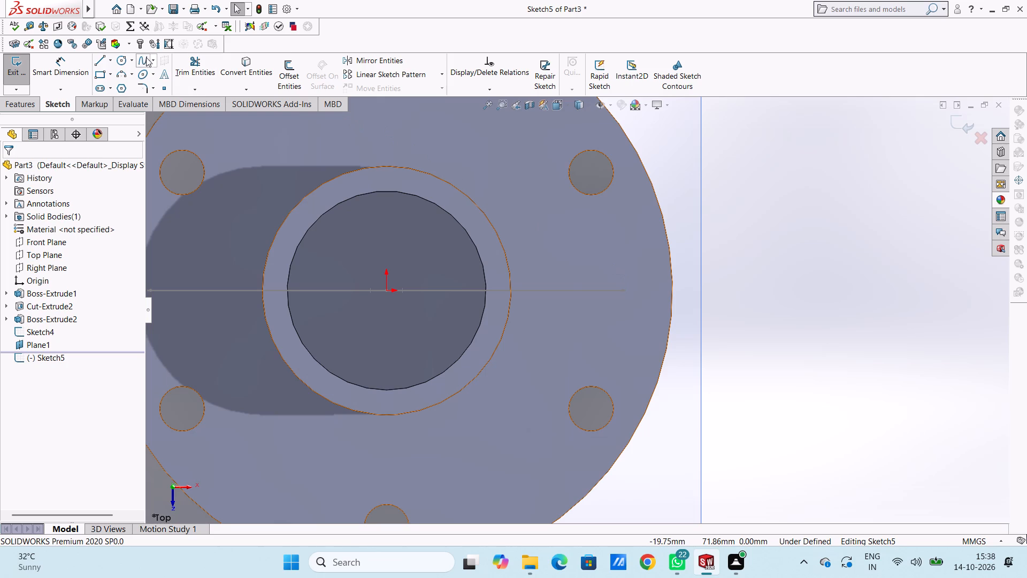
pyautogui.click(119, 62)
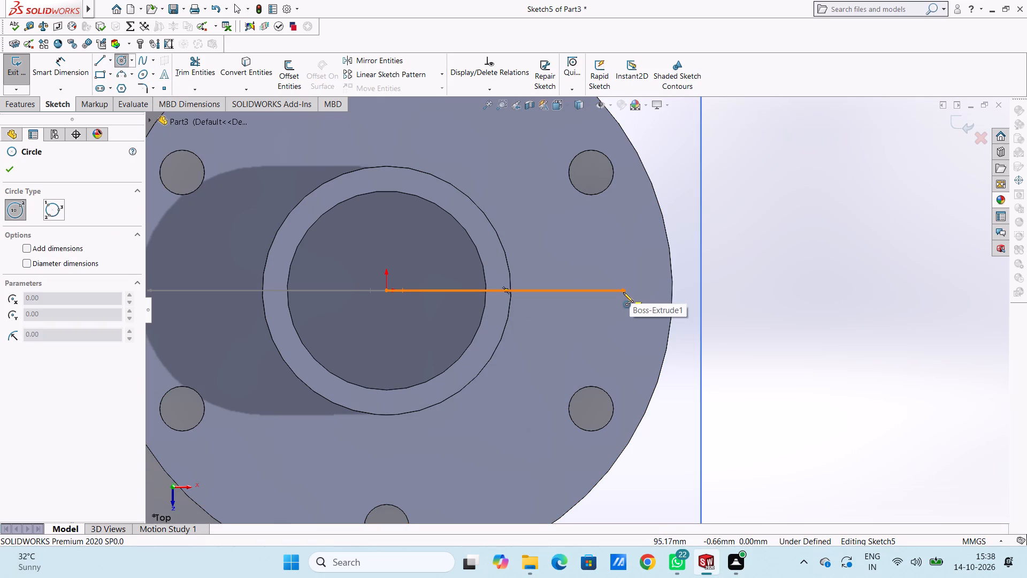
pyautogui.click(624, 290)
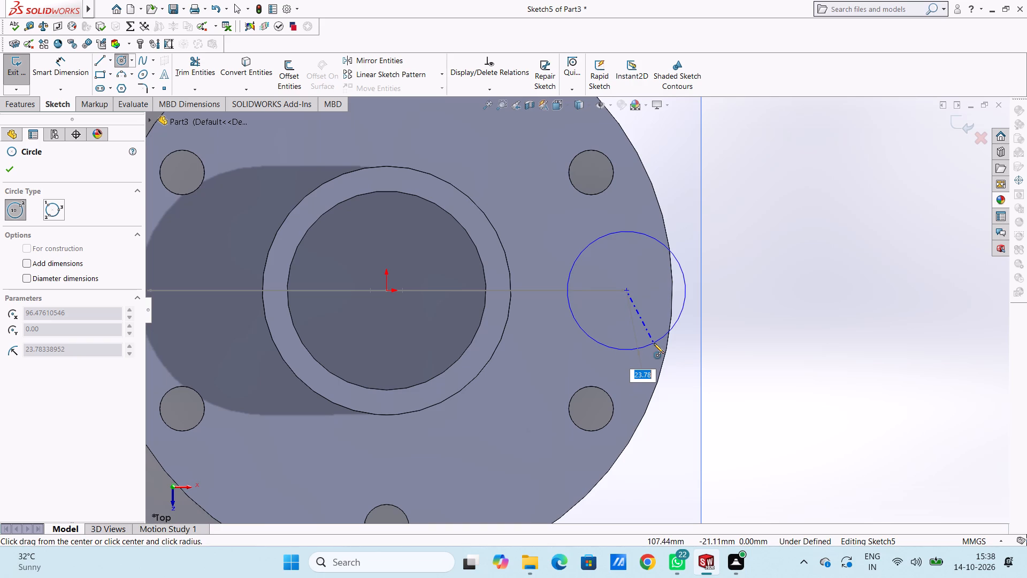
pyautogui.scroll(4, 654, 343)
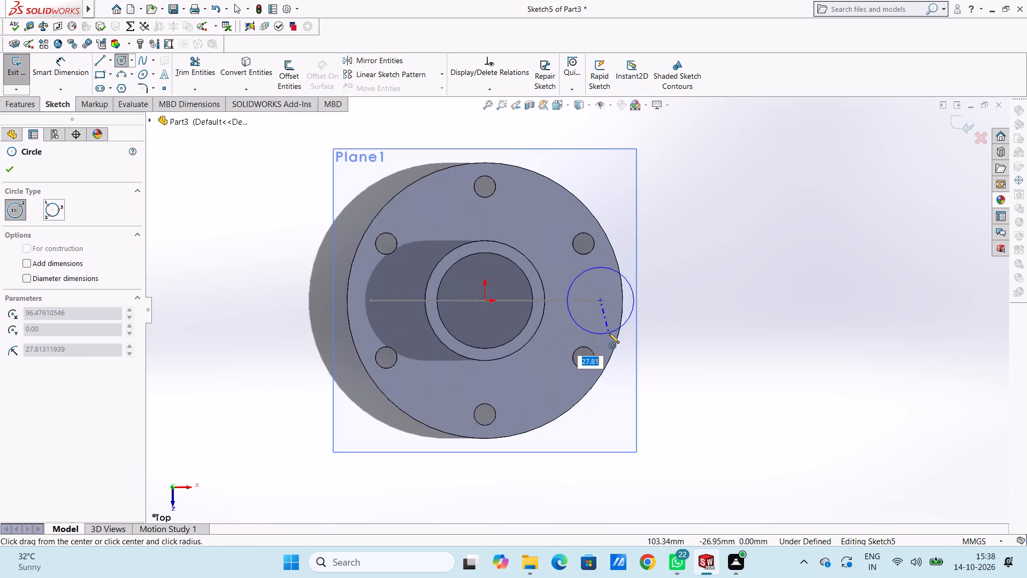
pyautogui.click(609, 332)
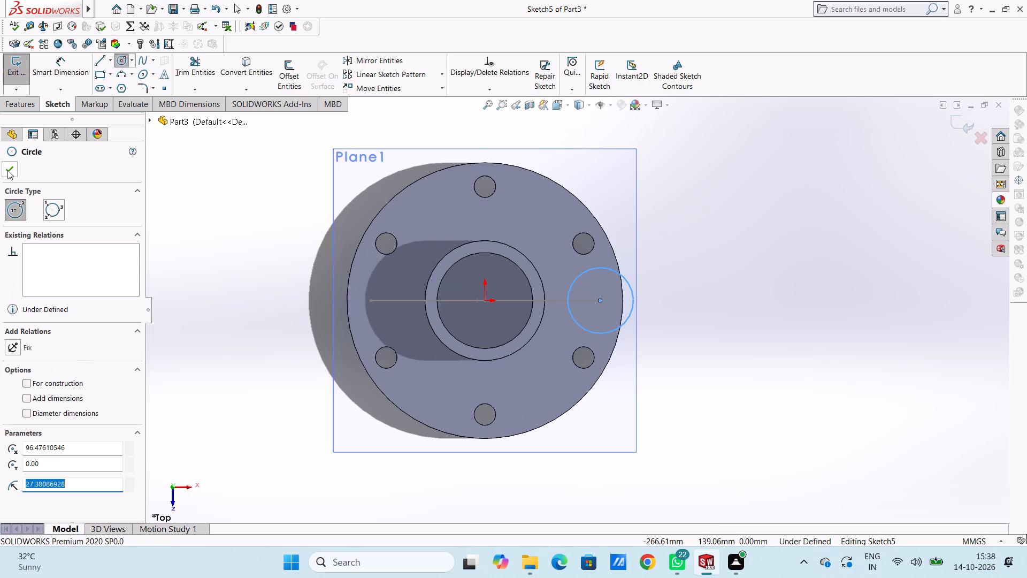
pyautogui.click(10, 172)
# Dimension the circle's diameter as 133-57, giving 76 mm.
pyautogui.moveTo(67, 69); pyautogui.dragTo(72, 74)
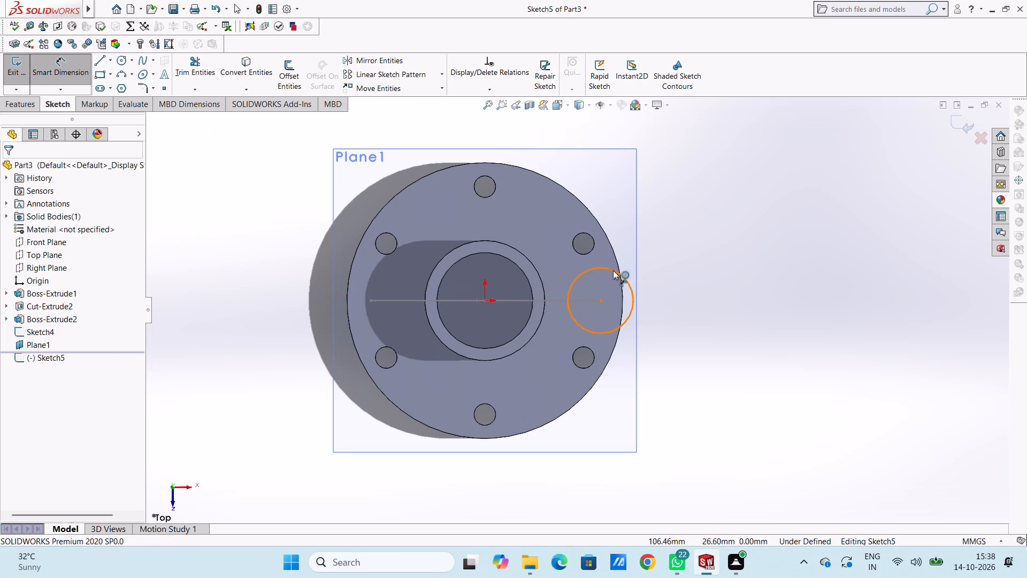
pyautogui.click(614, 272)
pyautogui.click(791, 207)
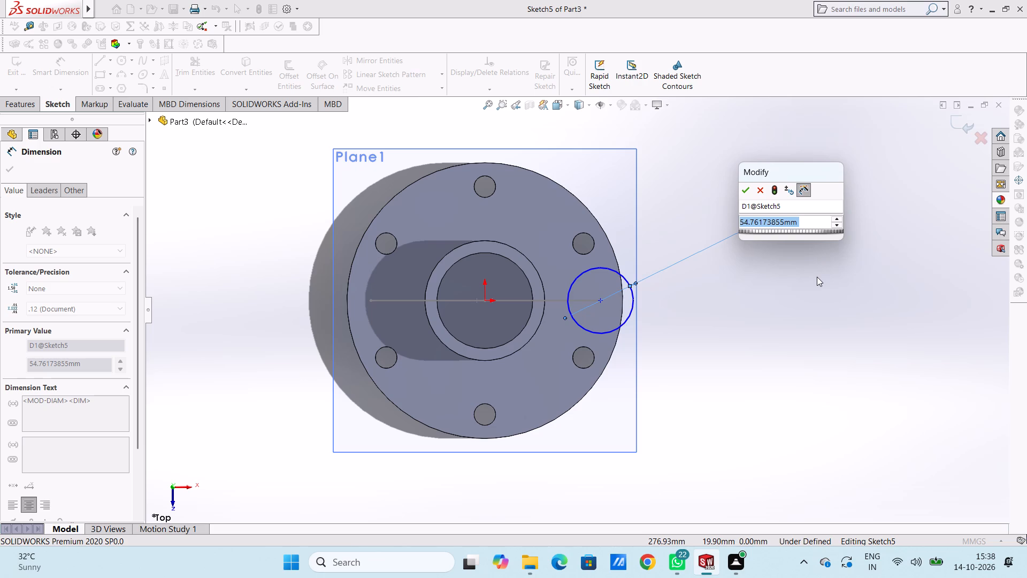
pyautogui.write('133')
pyautogui.press('-')
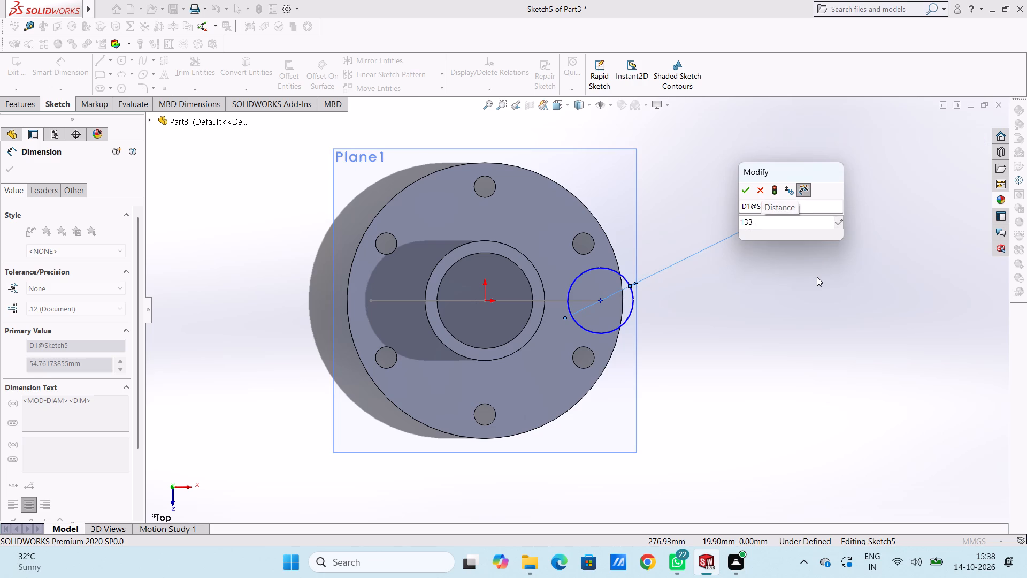
pyautogui.write('57')
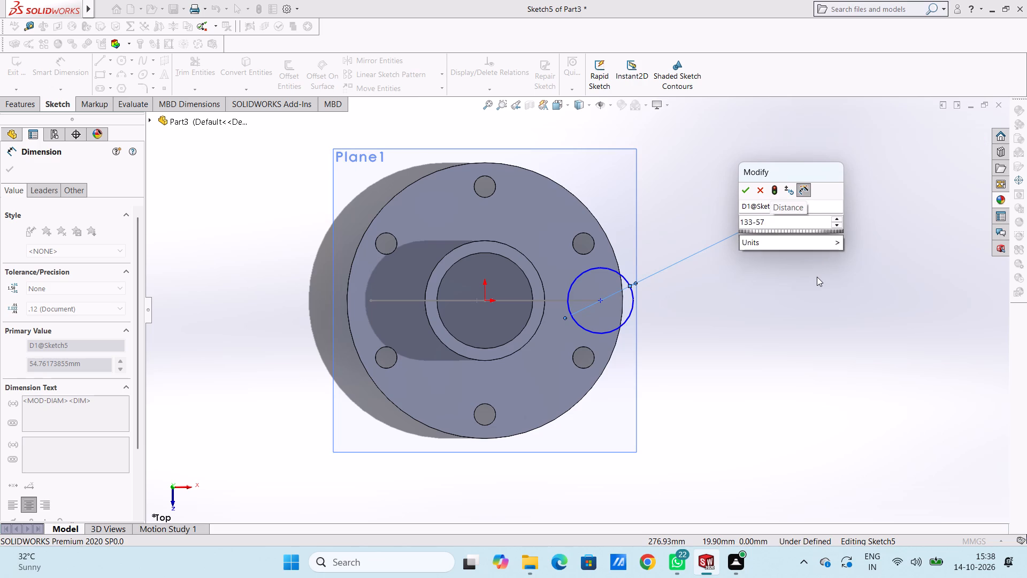
pyautogui.press('Return')
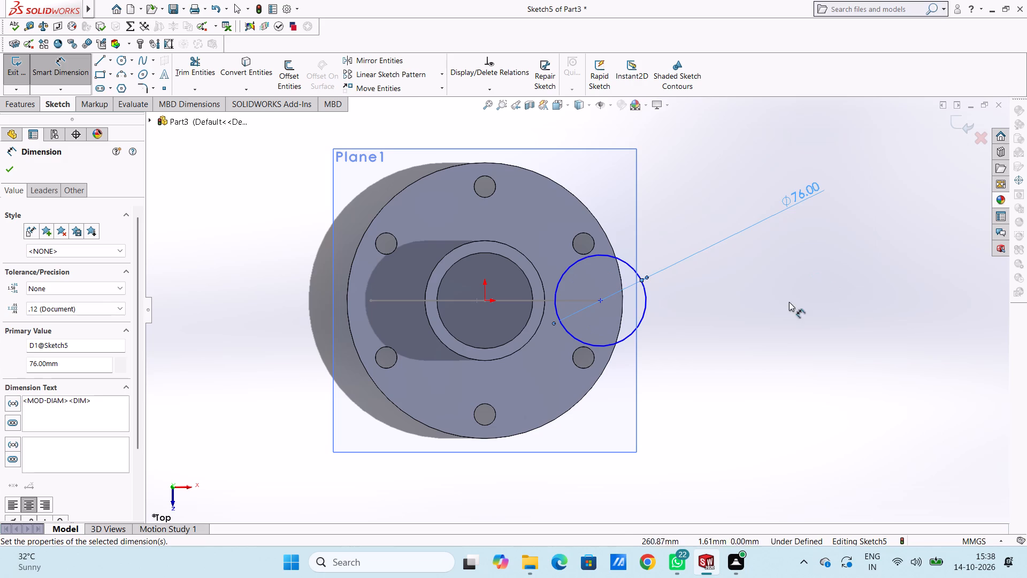
pyautogui.click(660, 341)
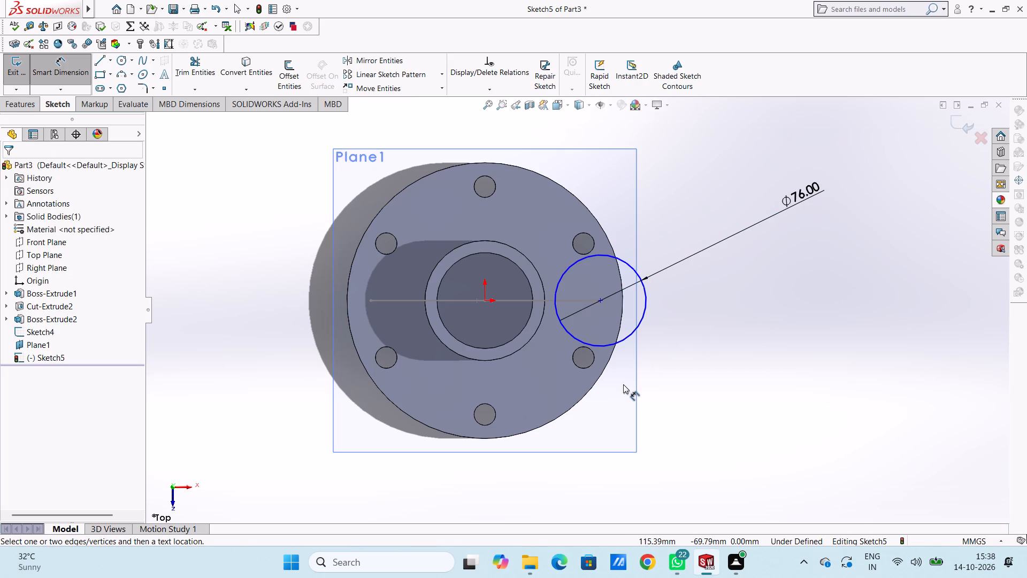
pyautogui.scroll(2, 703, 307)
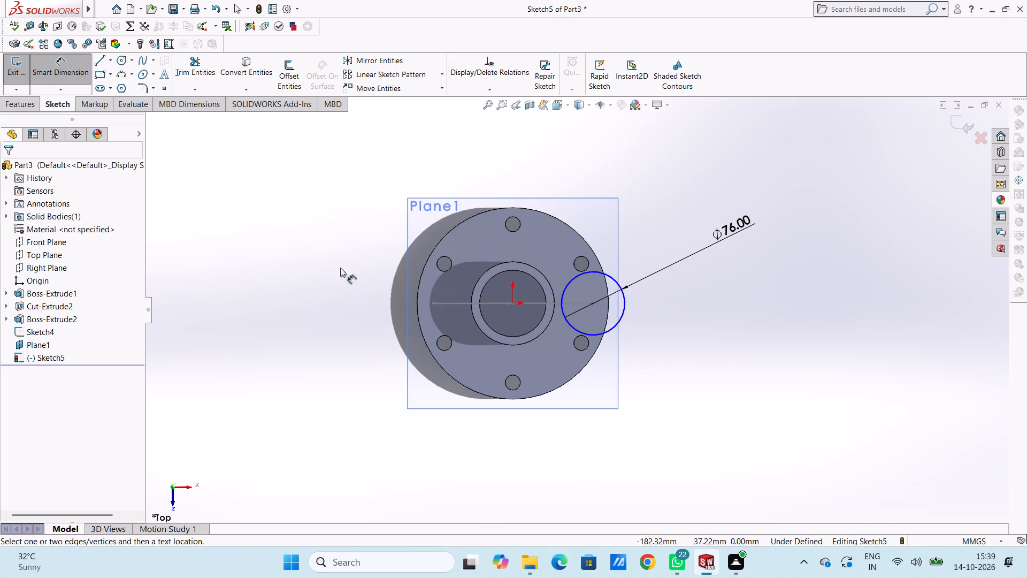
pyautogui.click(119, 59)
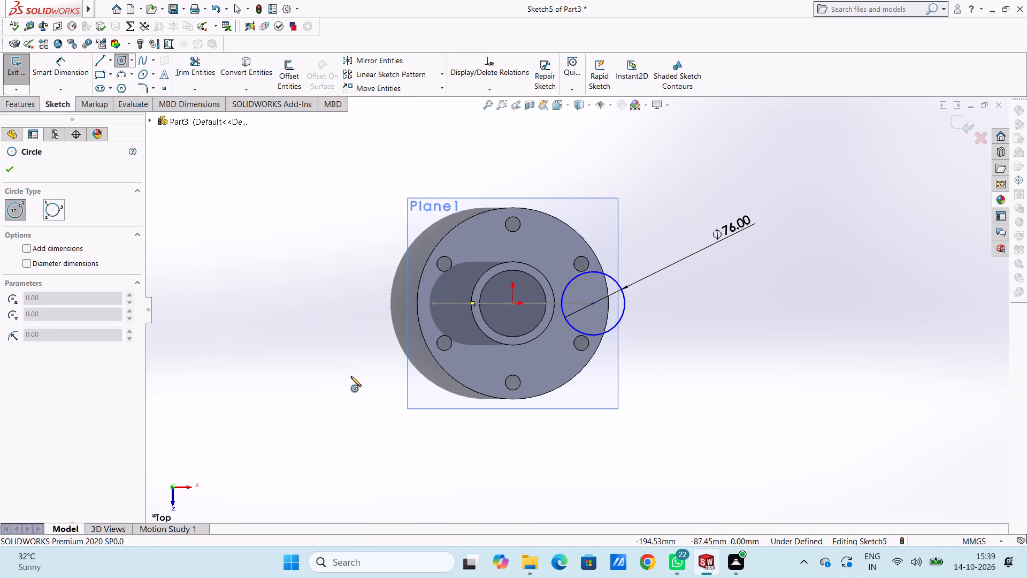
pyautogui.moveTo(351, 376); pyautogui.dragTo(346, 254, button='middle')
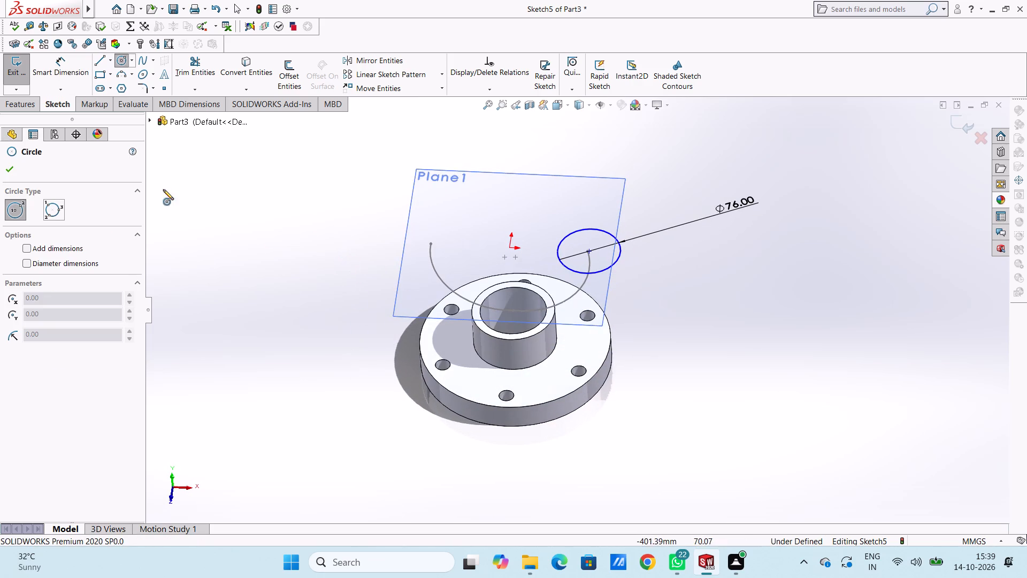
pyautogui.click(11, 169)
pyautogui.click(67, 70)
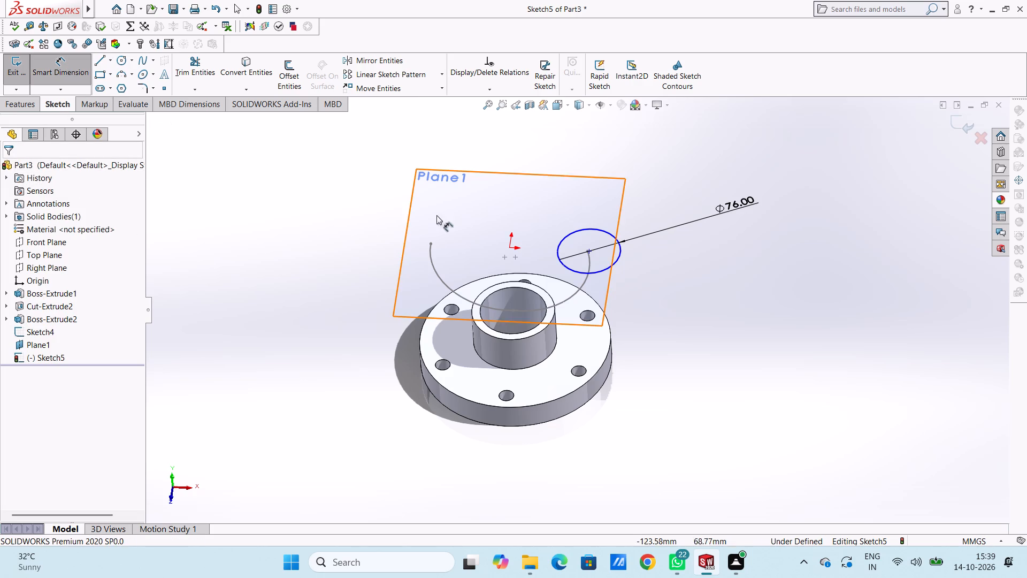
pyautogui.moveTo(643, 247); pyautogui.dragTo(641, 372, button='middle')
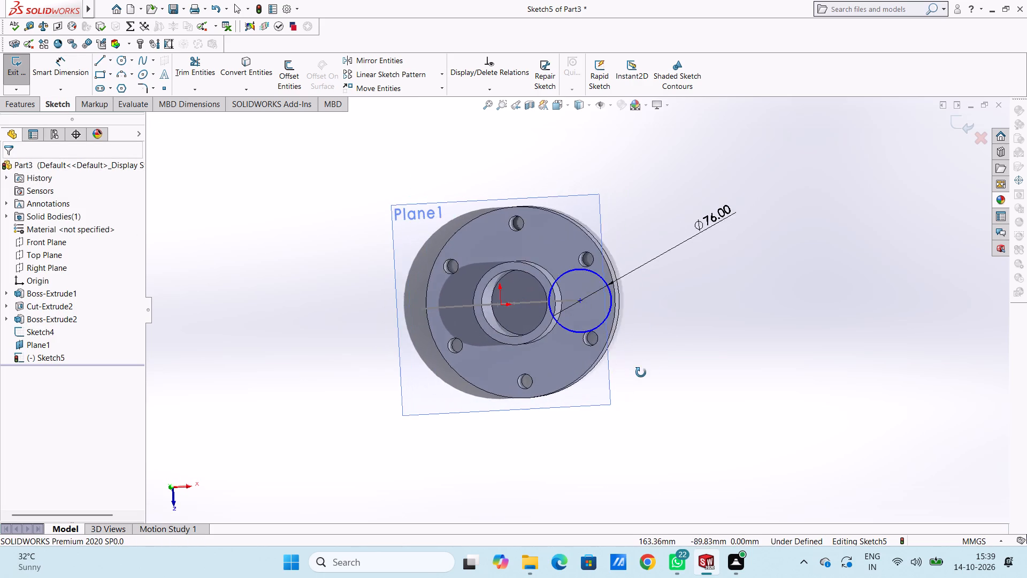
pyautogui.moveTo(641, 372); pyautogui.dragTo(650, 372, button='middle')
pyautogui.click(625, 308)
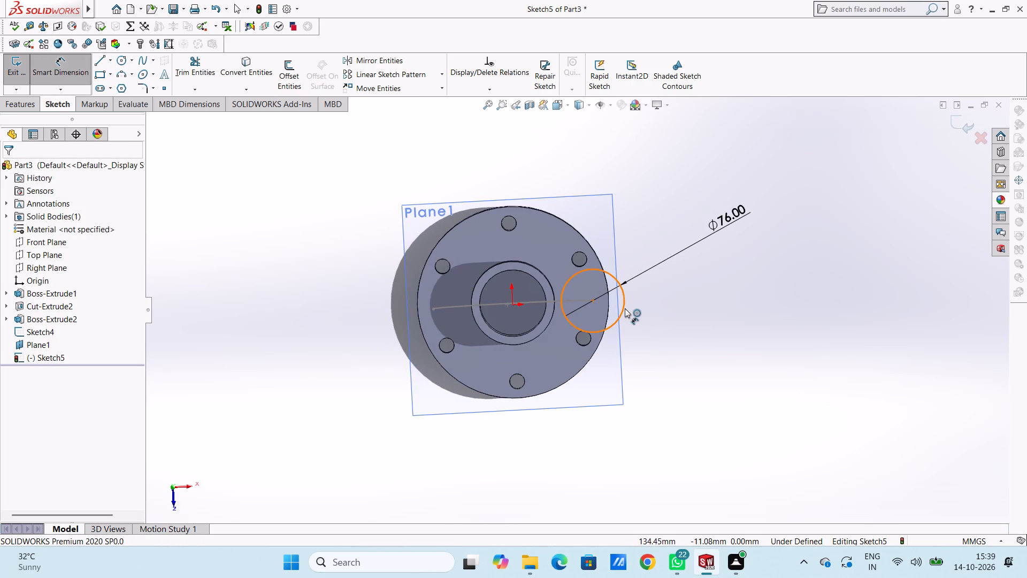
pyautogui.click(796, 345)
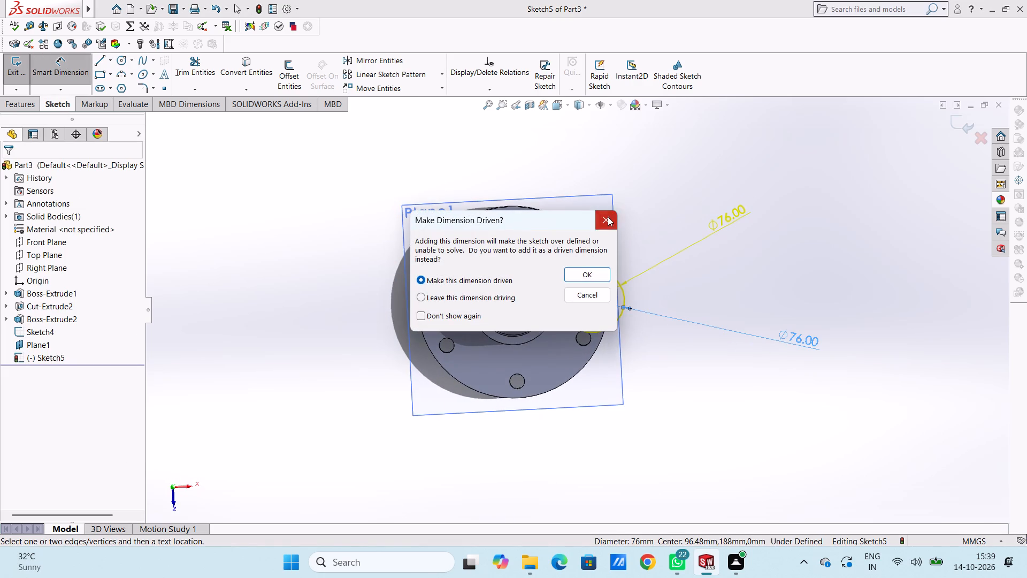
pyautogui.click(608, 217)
# Dimension the horizontal distance from the origin to the circle's centre, keeping its current value.
pyautogui.click(594, 298)
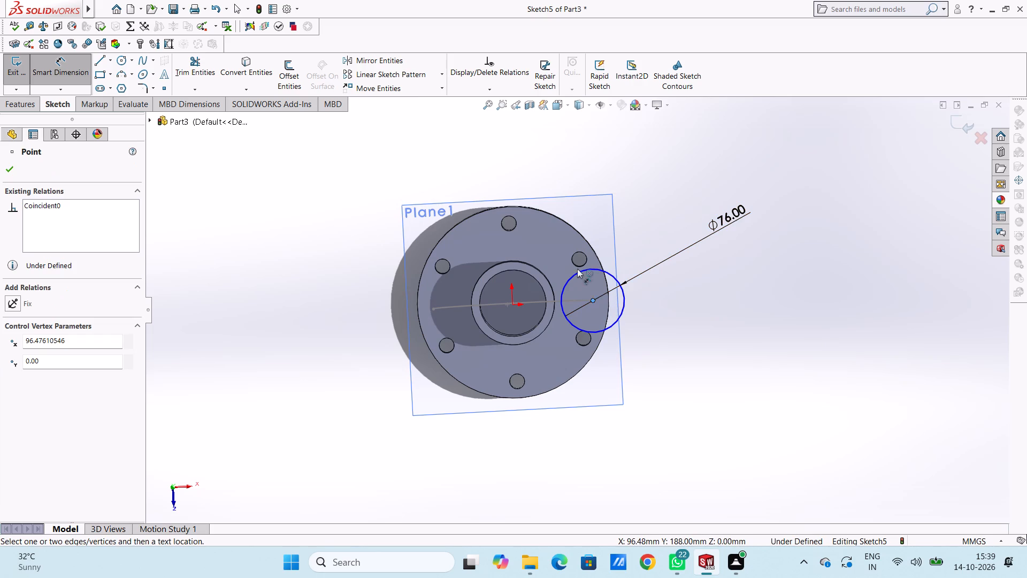
pyautogui.click(512, 305)
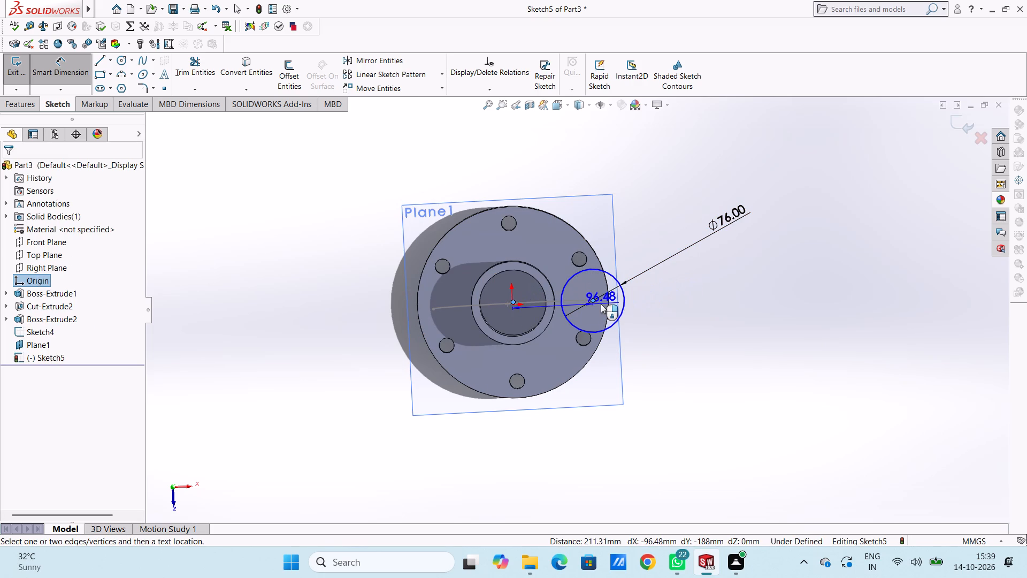
pyautogui.click(512, 153)
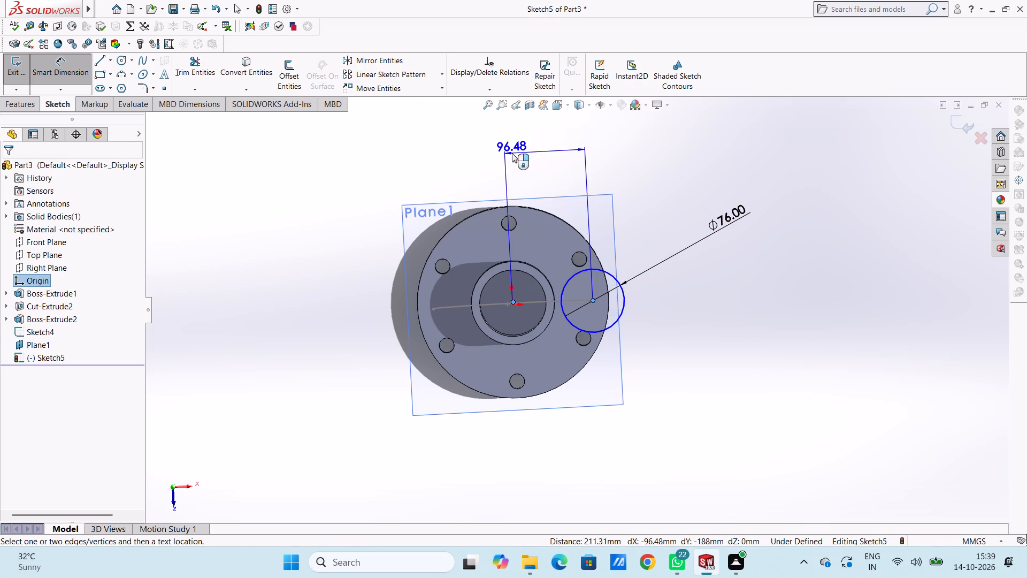
pyautogui.click(468, 134)
pyautogui.click(394, 170)
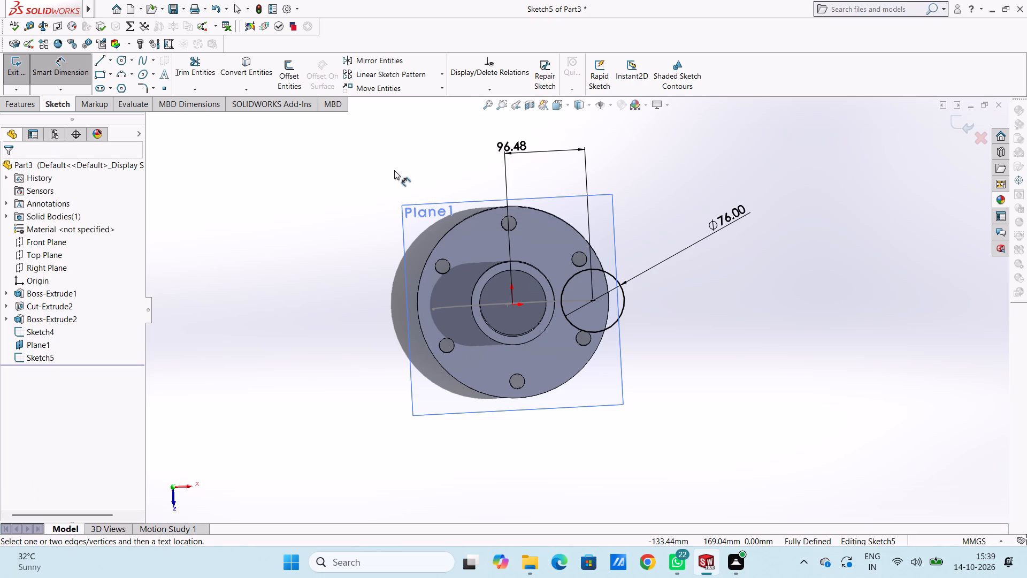
pyautogui.hotkey('ctrl', '5')
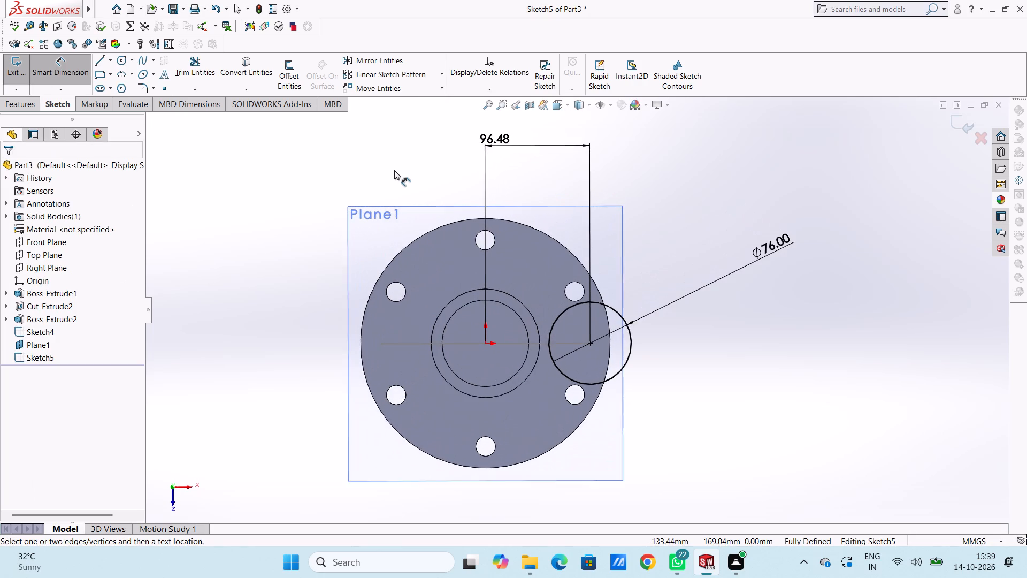
pyautogui.scroll(2, 648, 381)
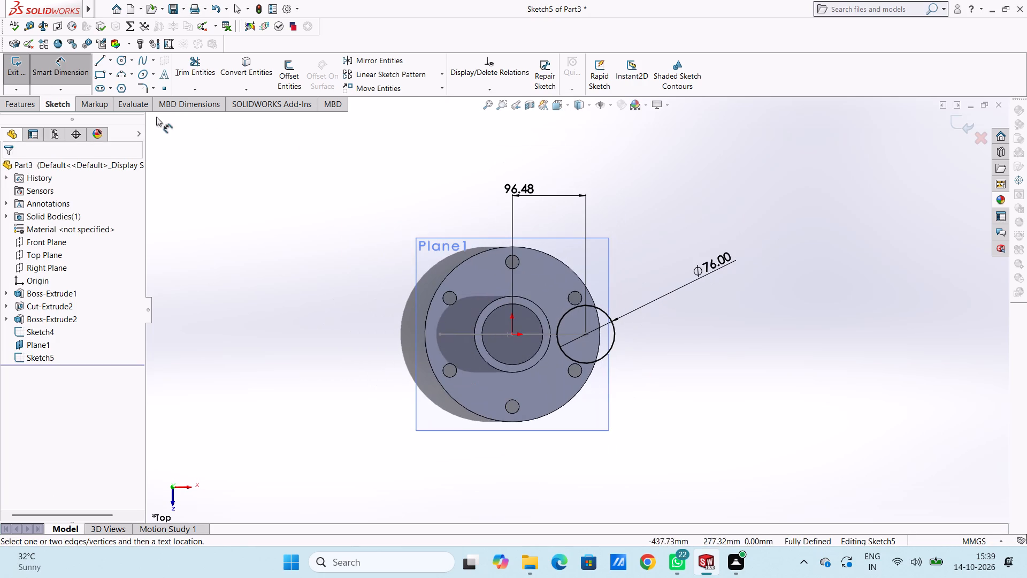
# Finish and exit the sketch of the 76 mm circle on the offset plane.
pyautogui.click(70, 81)
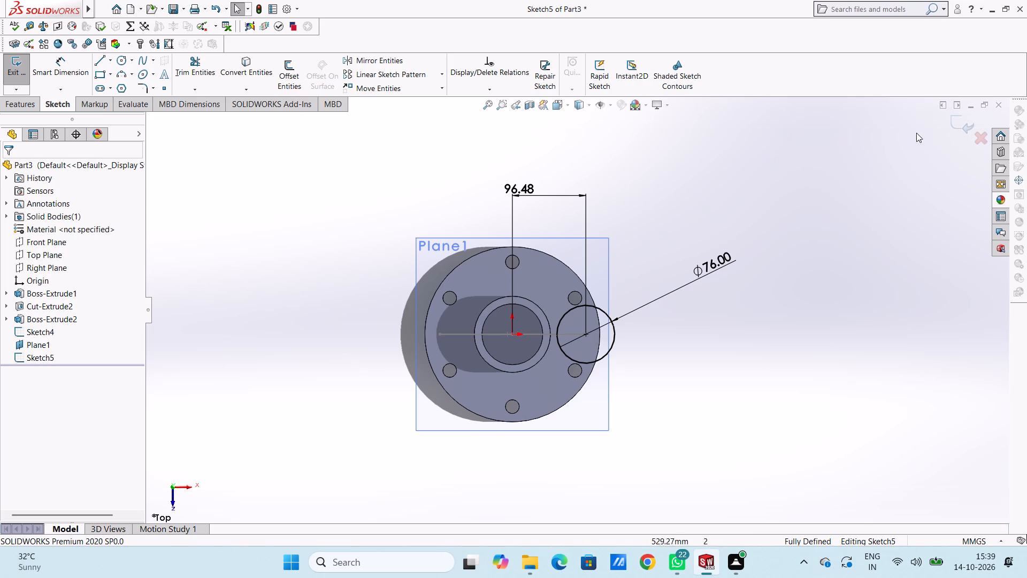
pyautogui.click(948, 123)
# Start a Swept Boss/Base with the 76 mm circle as the profile and the two-arc sketch as the path.
pyautogui.moveTo(663, 415); pyautogui.dragTo(677, 335, button='middle')
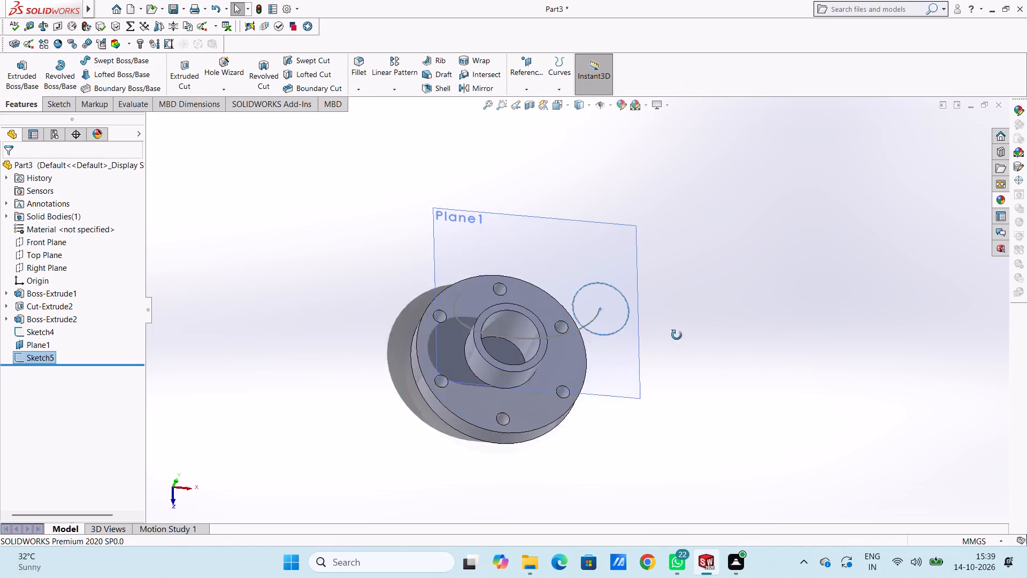
pyautogui.moveTo(677, 335); pyautogui.dragTo(673, 215, button='middle')
pyautogui.scroll(1, 673, 218)
pyautogui.click(686, 325)
pyautogui.scroll(-4, 591, 292)
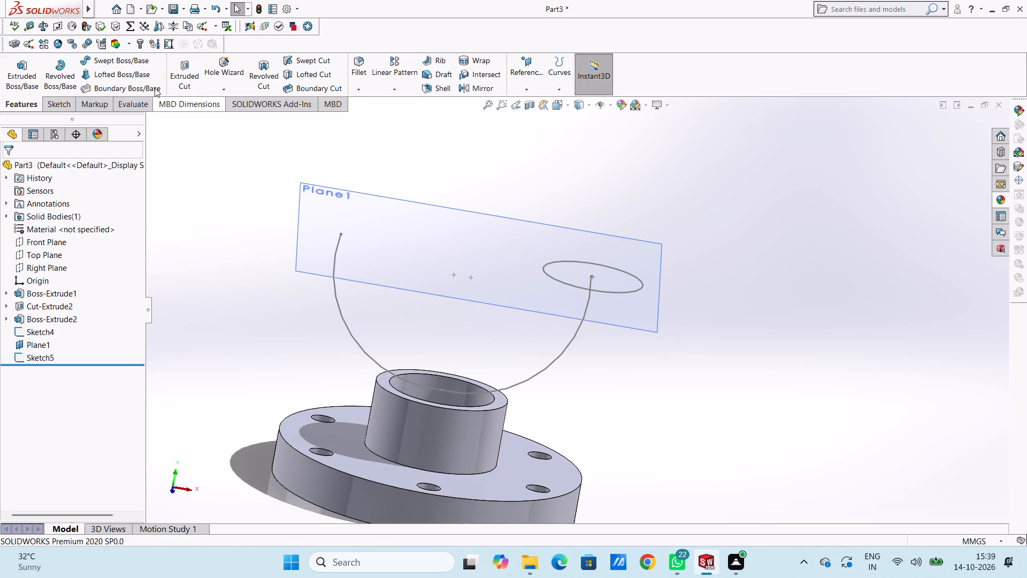
pyautogui.click(108, 59)
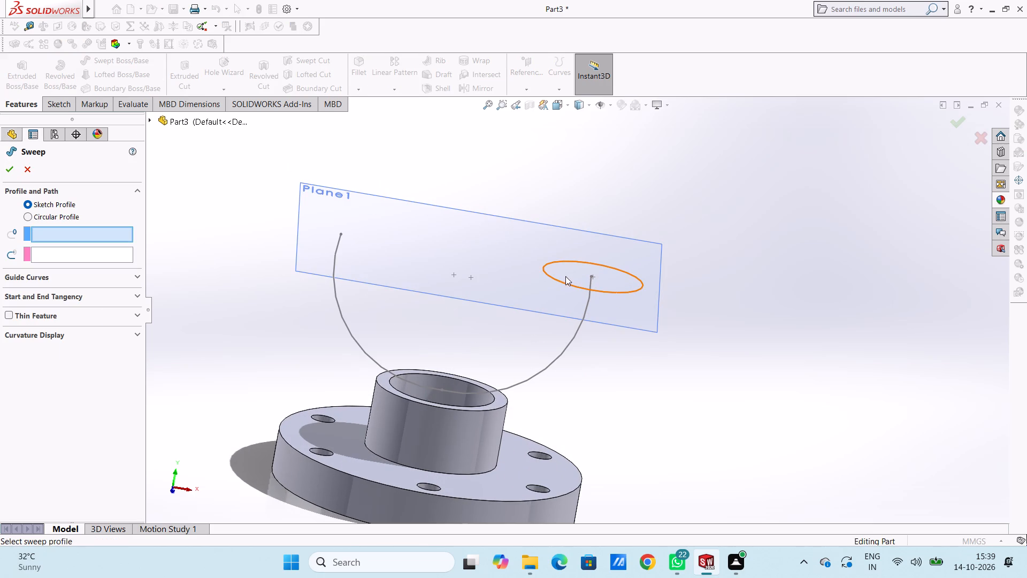
pyautogui.click(568, 284)
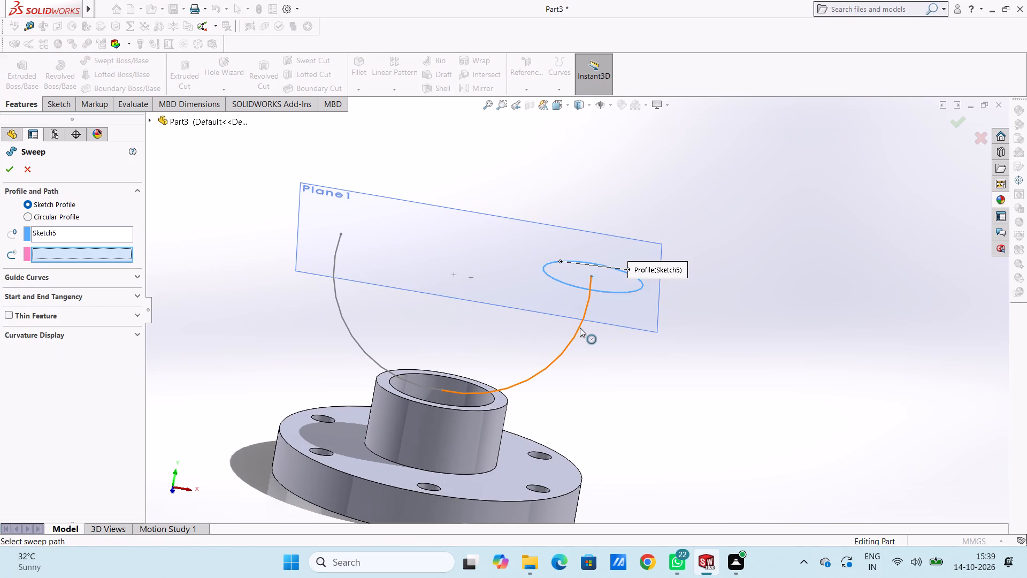
pyautogui.click(580, 328)
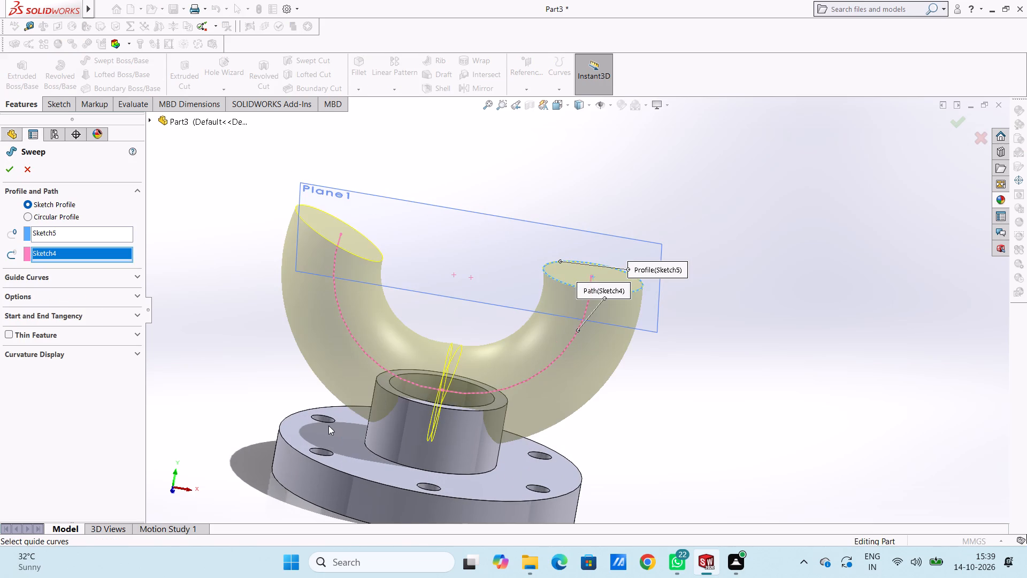
# Examine the sweep preview from several angles, especially where it meets the hub and at both upper ends.
pyautogui.scroll(3, 328, 425)
pyautogui.moveTo(336, 462); pyautogui.dragTo(336, 444, button='middle')
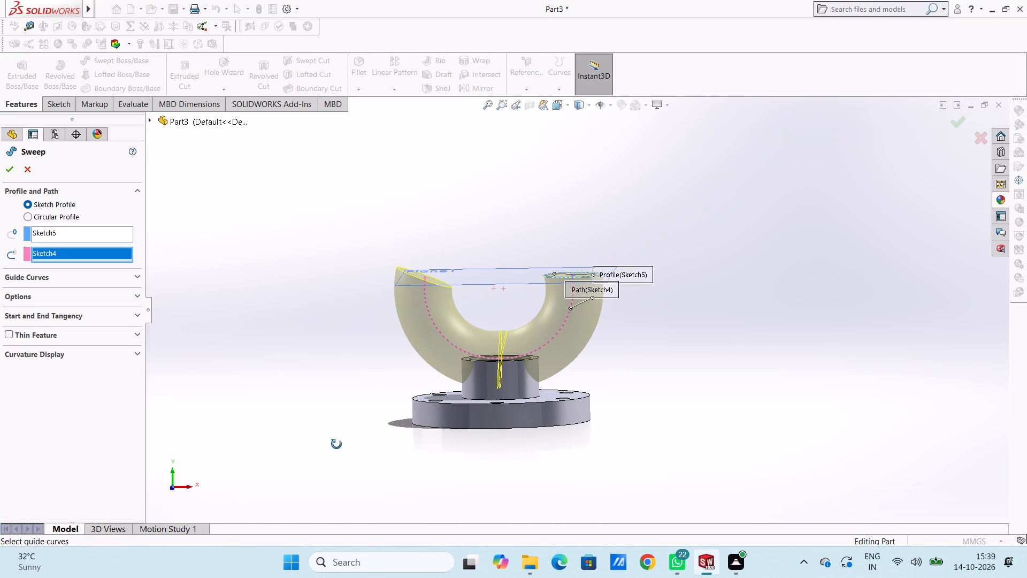
pyautogui.moveTo(336, 444); pyautogui.dragTo(338, 445, button='middle')
pyautogui.scroll(-1, 509, 358)
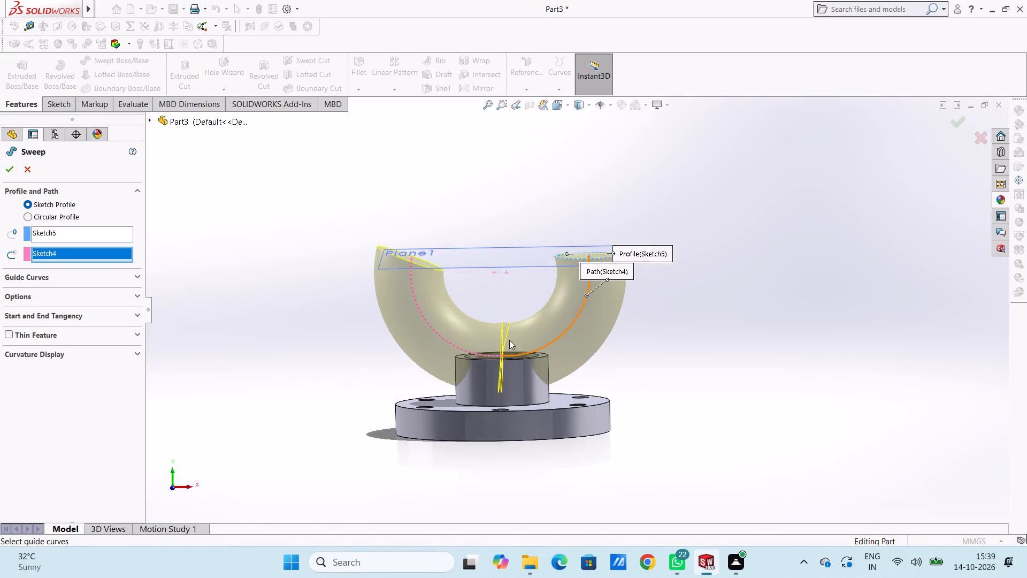
pyautogui.scroll(-6, 509, 340)
pyautogui.moveTo(531, 407); pyautogui.dragTo(544, 369, button='middle')
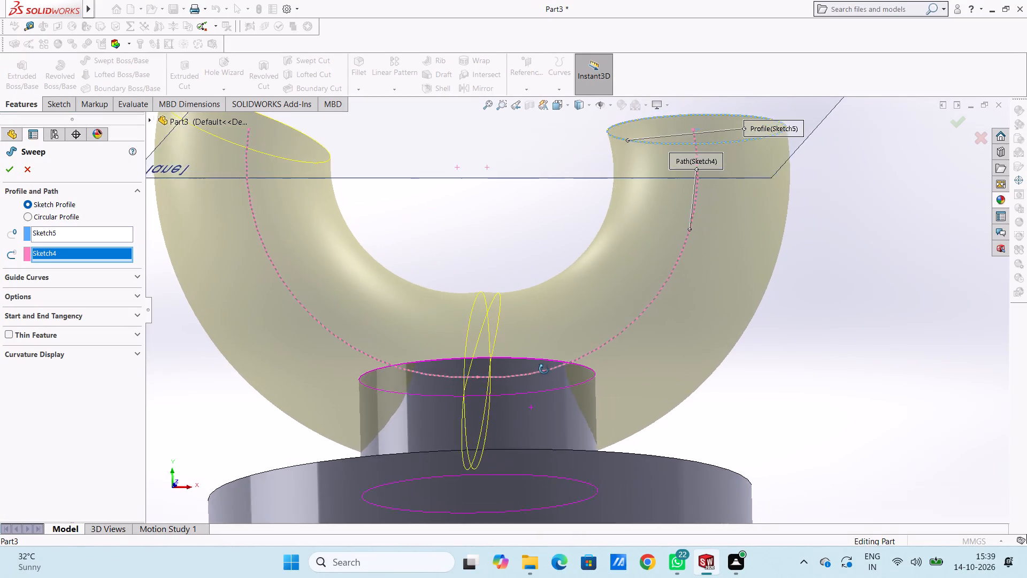
pyautogui.moveTo(544, 369); pyautogui.dragTo(546, 384, button='middle')
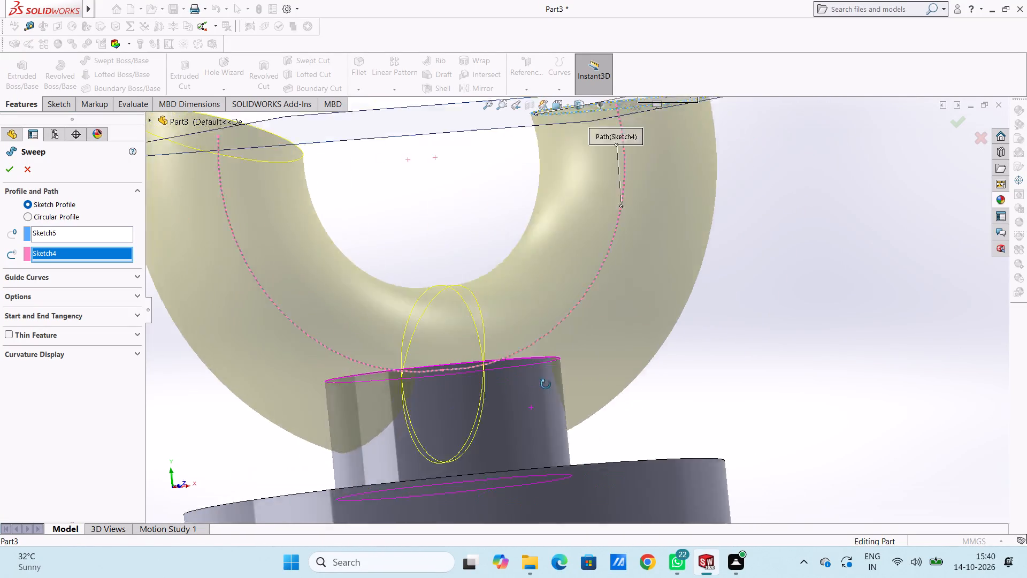
pyautogui.moveTo(546, 384); pyautogui.dragTo(533, 399, button='middle')
pyautogui.scroll(4, 532, 398)
pyautogui.moveTo(362, 308); pyautogui.dragTo(360, 311, button='middle')
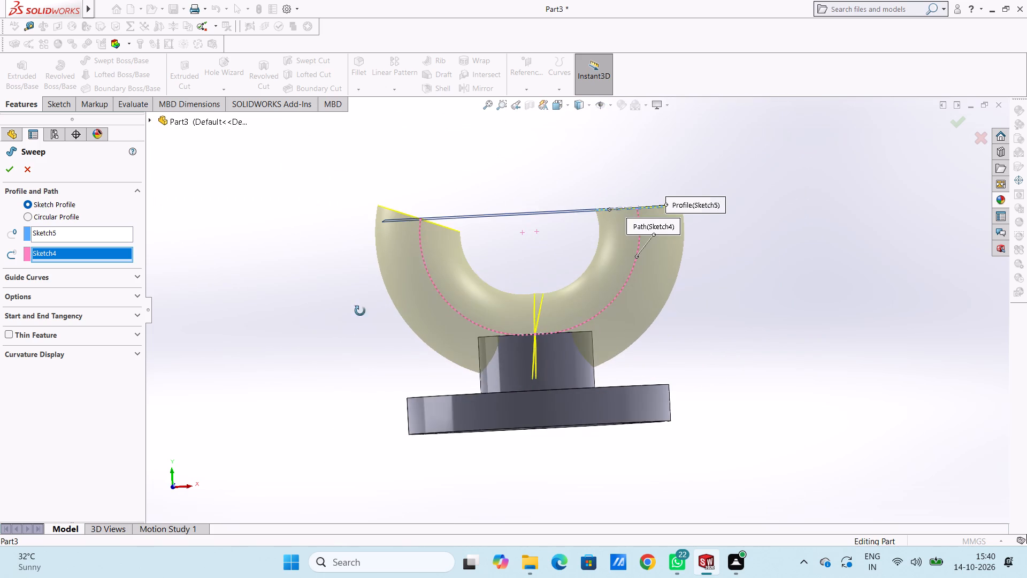
pyautogui.moveTo(360, 311); pyautogui.dragTo(343, 386, button='middle')
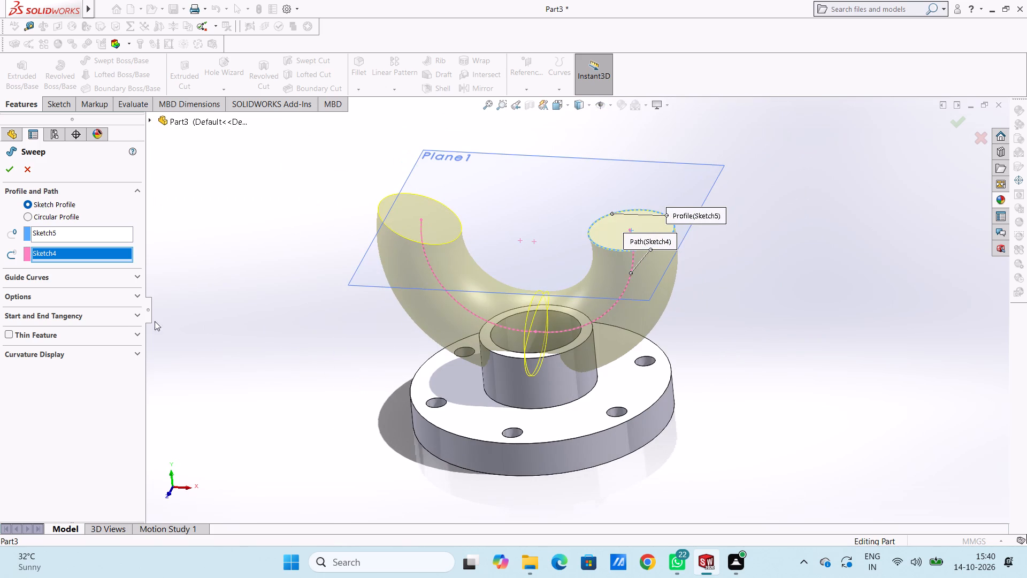
# Make the sweep a one-direction thin feature 10 mm thick, with the wall added outside the circle profile.
pyautogui.click(11, 331)
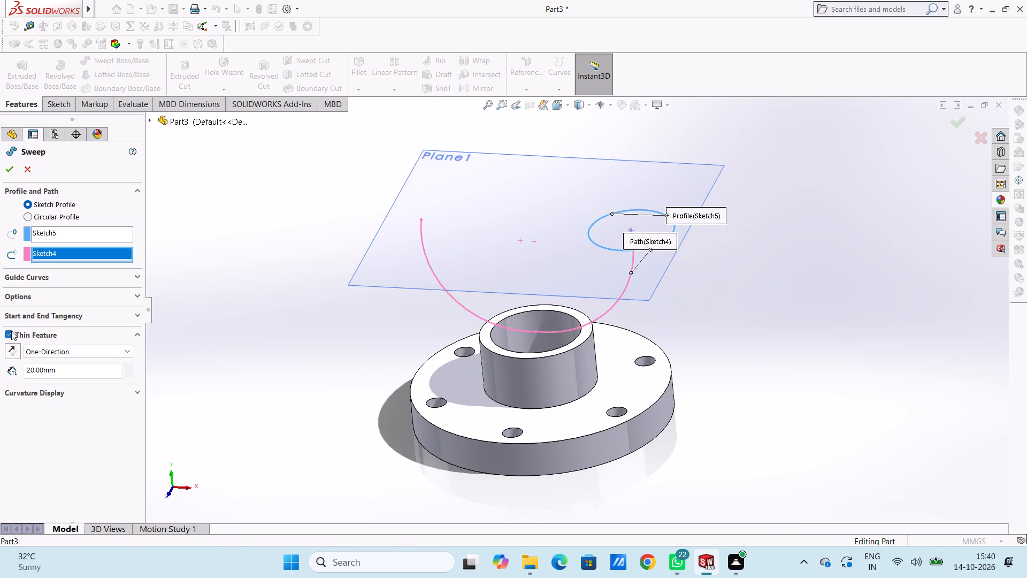
pyautogui.click(12, 352)
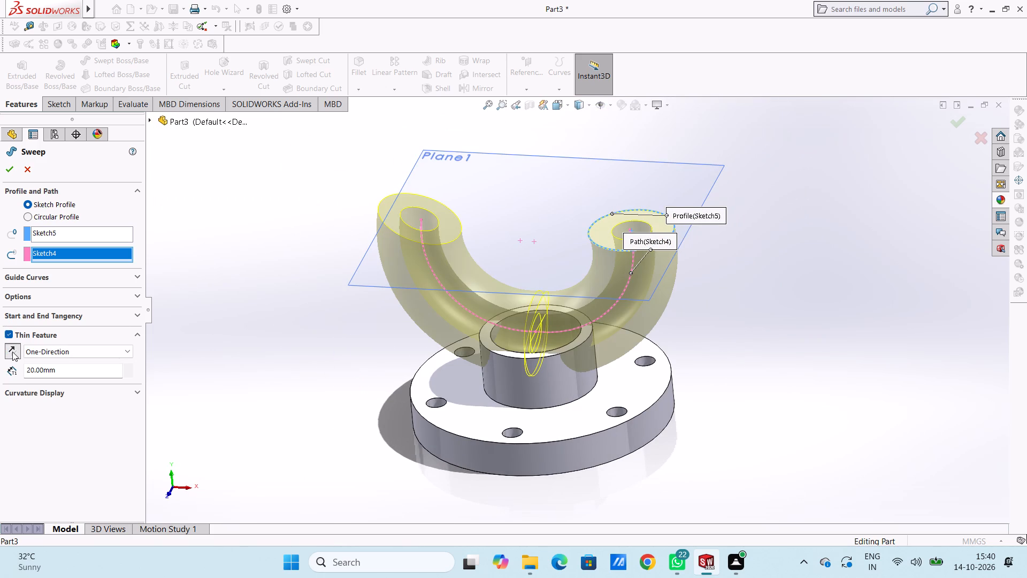
pyautogui.doubleClick(70, 368)
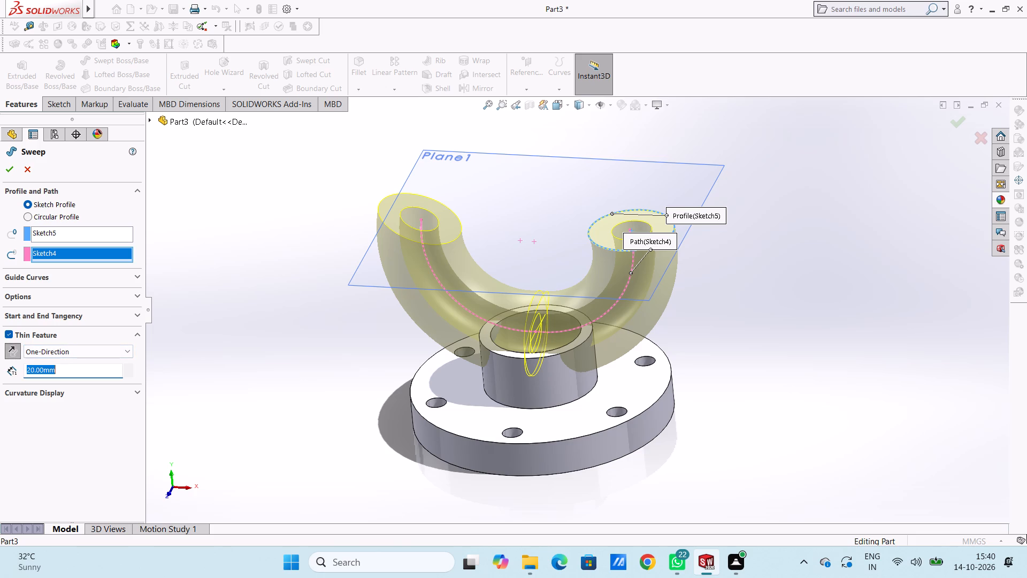
pyautogui.write('10')
pyautogui.press('Return')
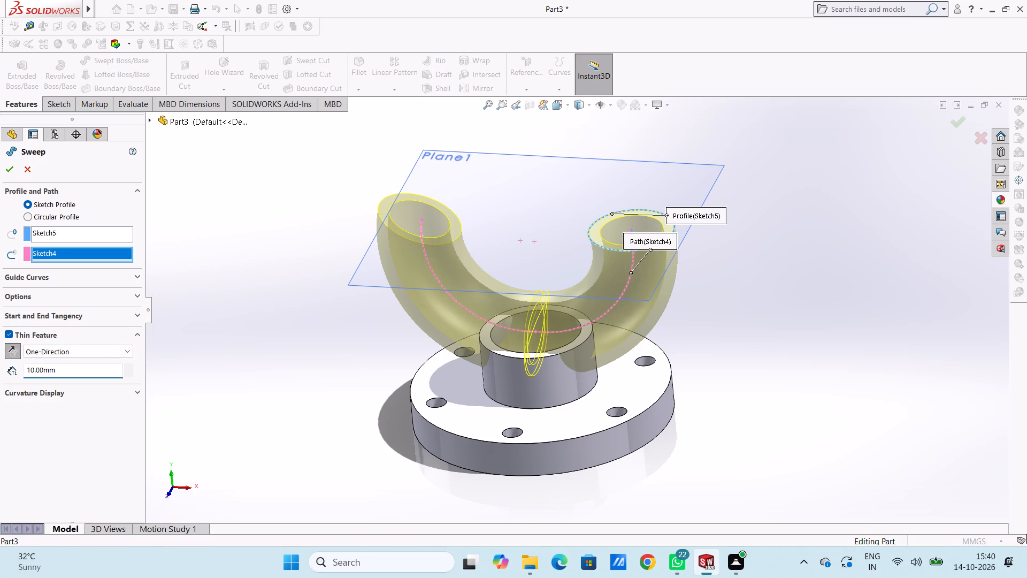
pyautogui.click(11, 351)
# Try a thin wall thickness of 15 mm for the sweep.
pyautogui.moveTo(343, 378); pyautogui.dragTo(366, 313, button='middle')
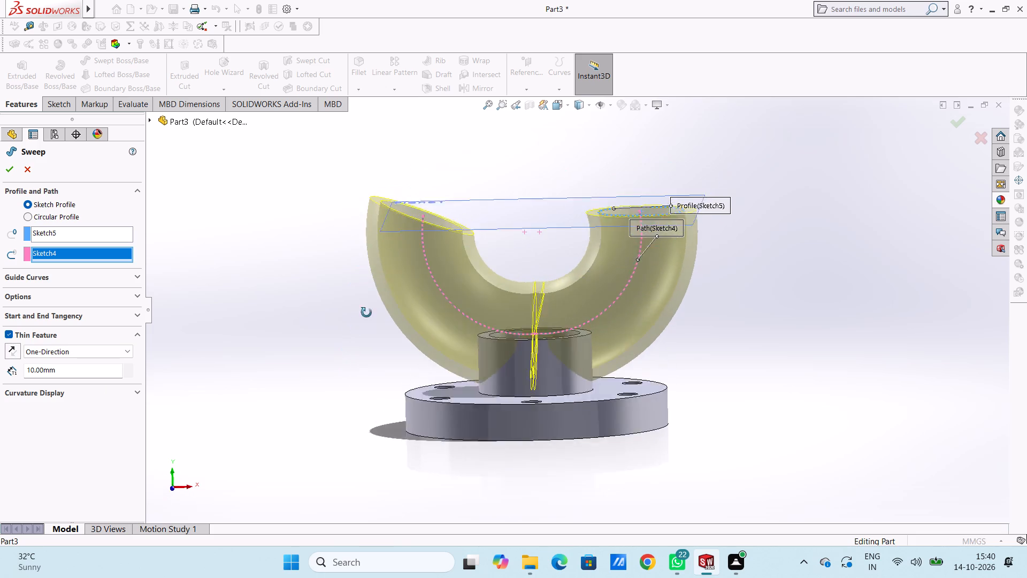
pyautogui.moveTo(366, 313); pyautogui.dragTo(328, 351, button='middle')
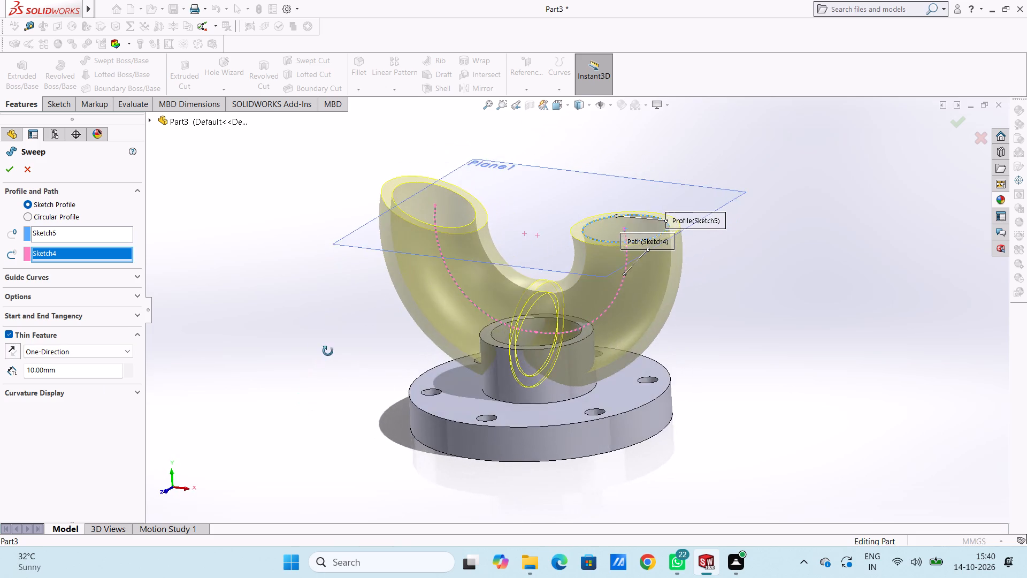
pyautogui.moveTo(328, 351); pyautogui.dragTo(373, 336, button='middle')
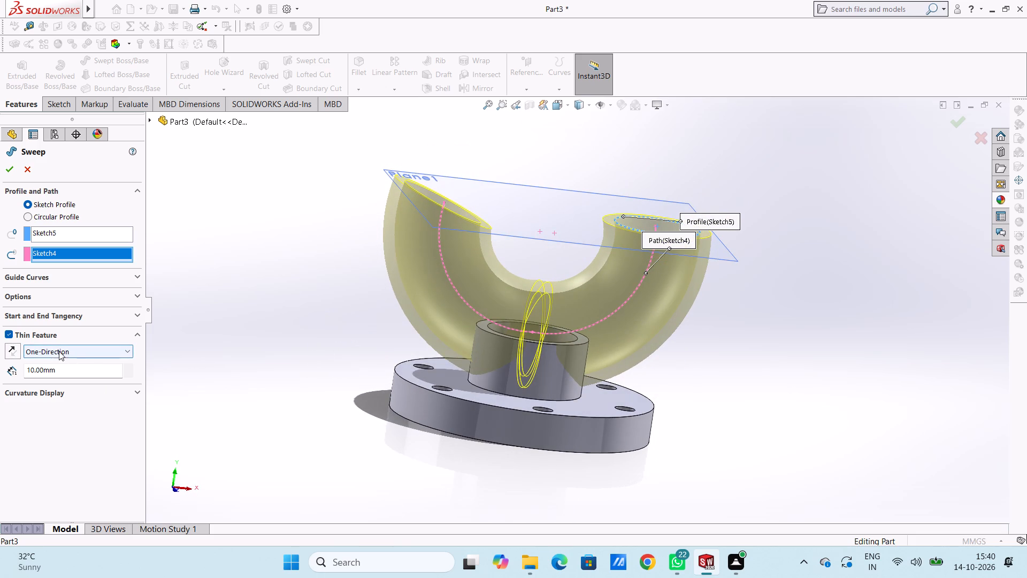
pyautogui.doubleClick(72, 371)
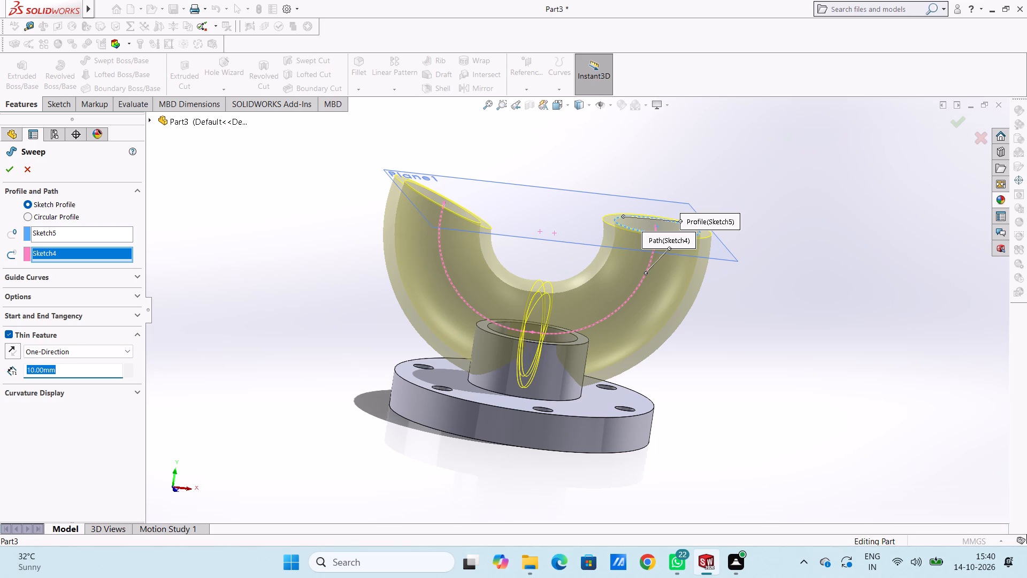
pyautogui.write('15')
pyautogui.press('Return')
# Set the sweep's thin wall thickness to 12 mm and complete the swept pipe.
pyautogui.doubleClick(87, 371)
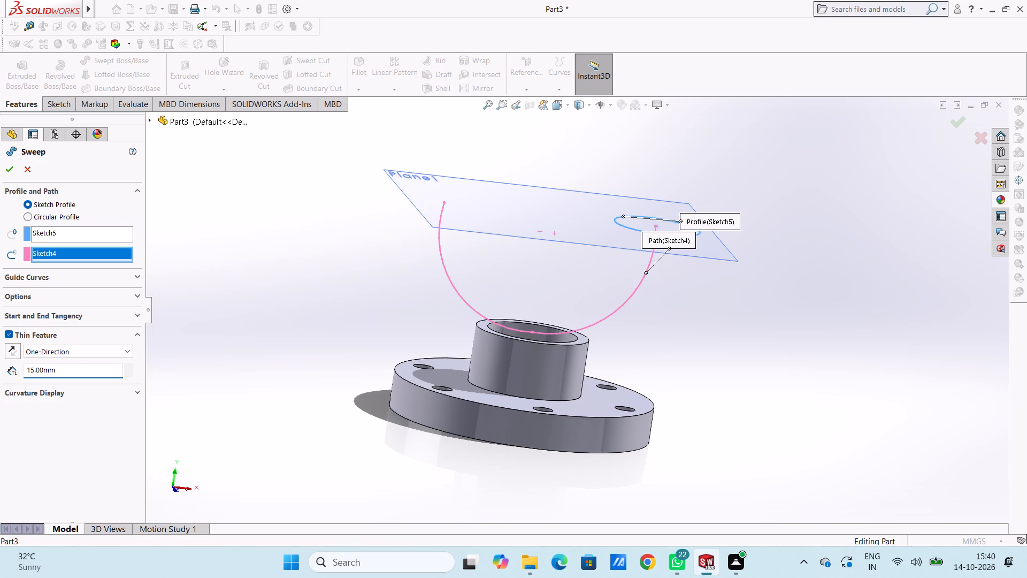
pyautogui.write('12')
pyautogui.press('Return')
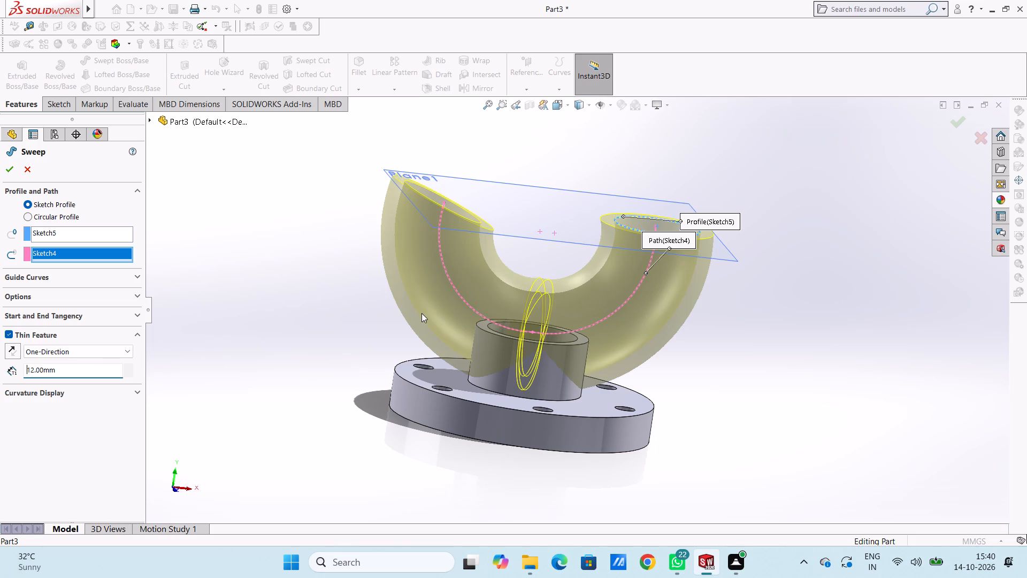
pyautogui.moveTo(342, 333); pyautogui.dragTo(338, 324, button='middle')
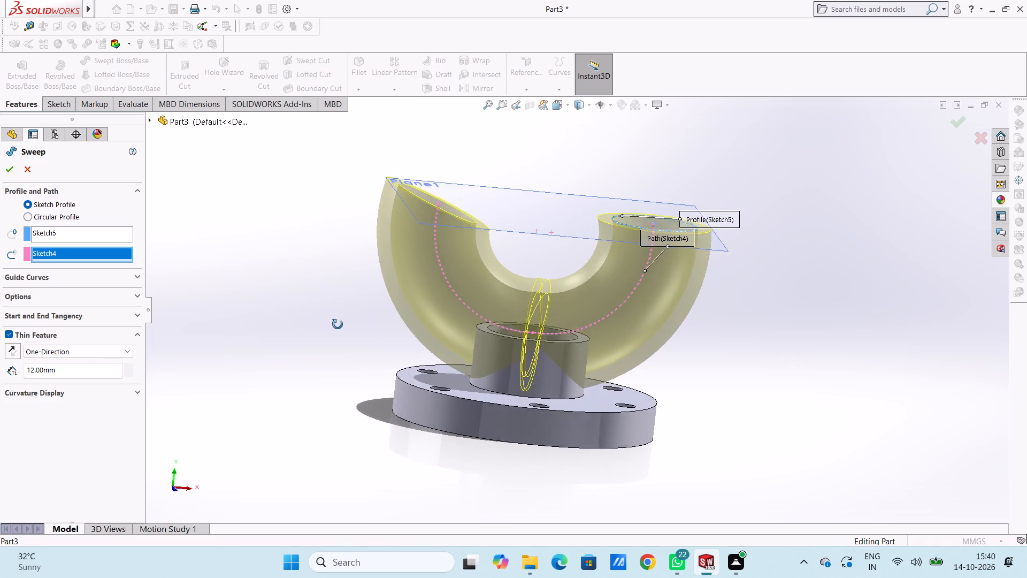
pyautogui.moveTo(338, 324); pyautogui.dragTo(339, 298, button='middle')
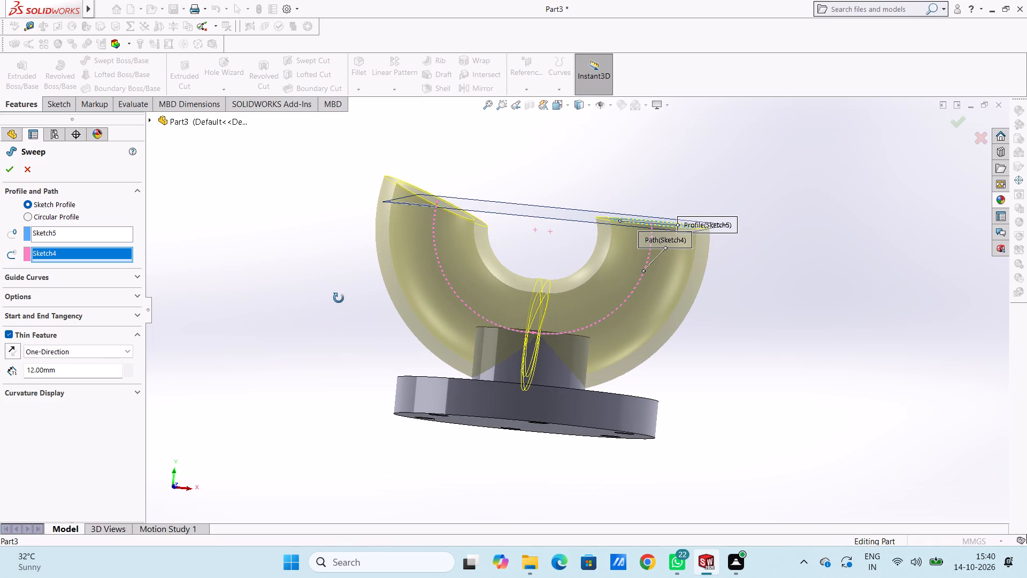
pyautogui.moveTo(339, 298); pyautogui.dragTo(334, 307, button='middle')
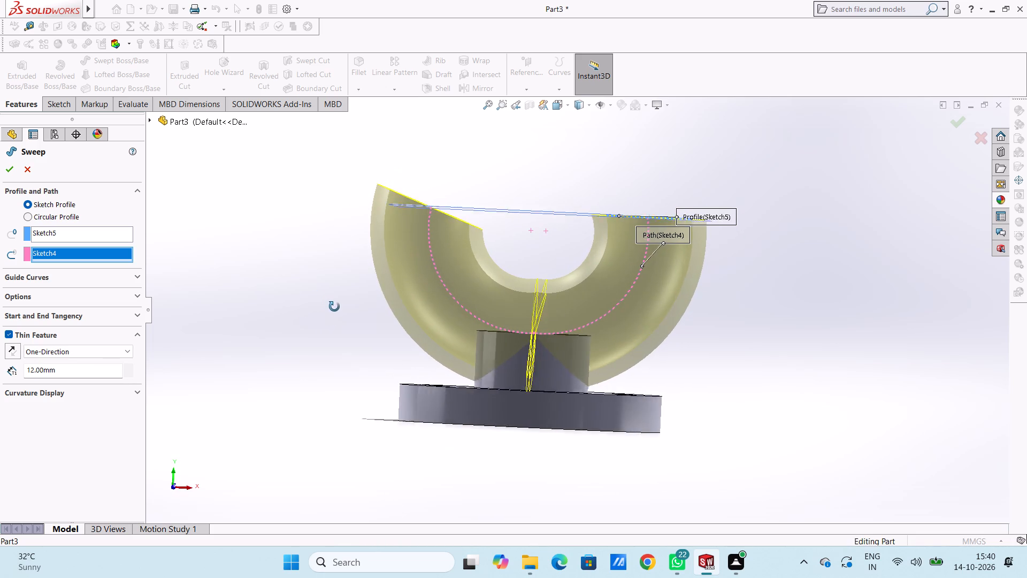
pyautogui.moveTo(334, 307); pyautogui.dragTo(335, 312, button='middle')
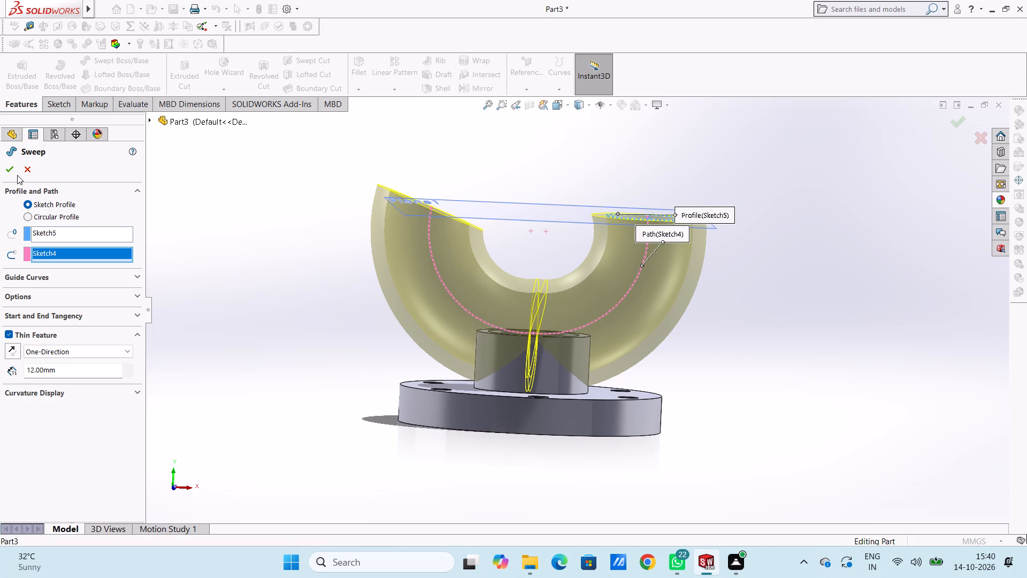
pyautogui.click(14, 172)
pyautogui.click(194, 285)
# Examine the swept pipe's open ends, its middle joint and its junction with the hub and flange.
pyautogui.scroll(1, 223, 309)
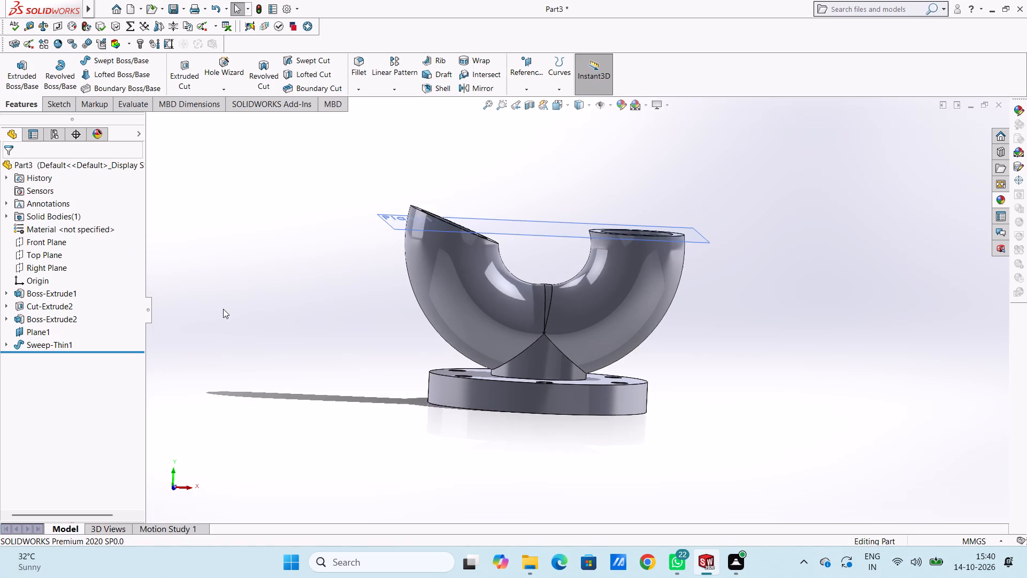
pyautogui.moveTo(230, 285); pyautogui.dragTo(226, 268, button='middle')
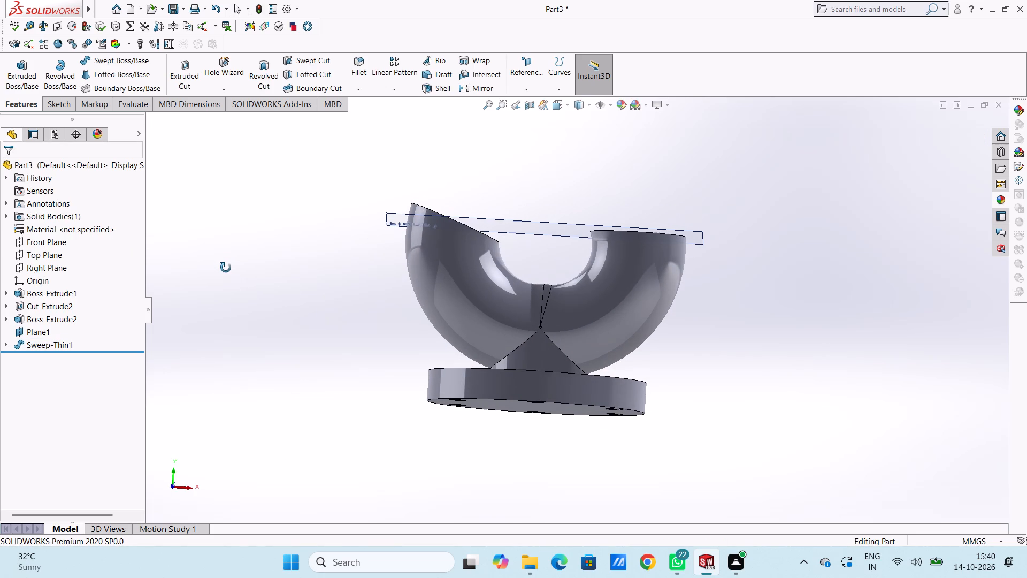
pyautogui.moveTo(226, 268); pyautogui.dragTo(223, 280, button='middle')
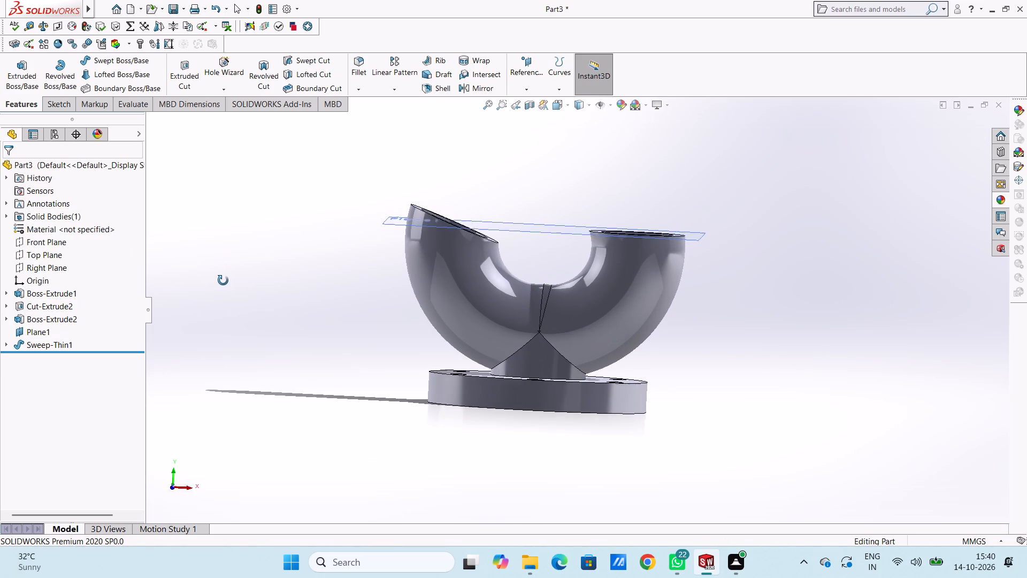
pyautogui.moveTo(223, 280); pyautogui.dragTo(223, 281, button='middle')
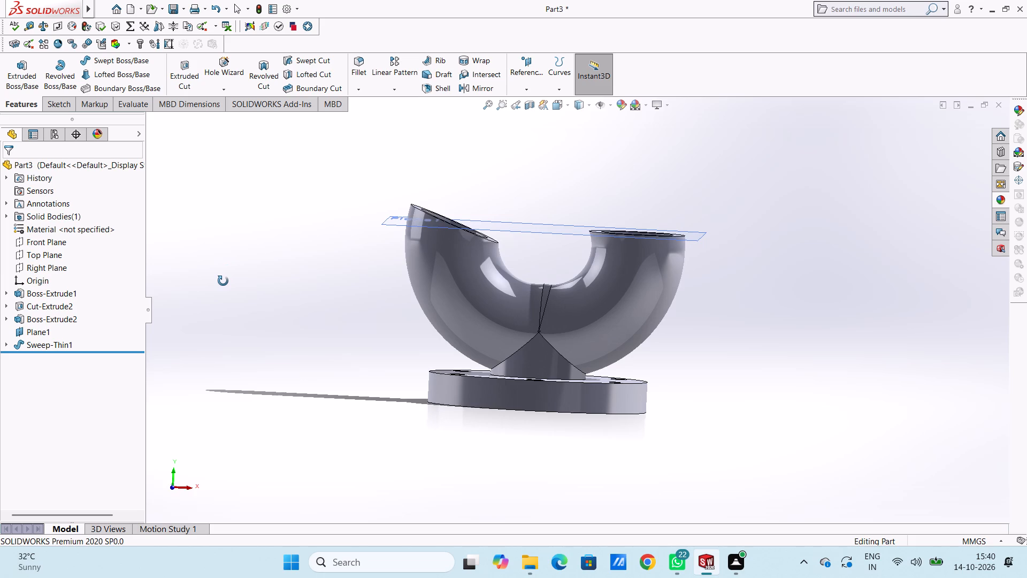
pyautogui.moveTo(223, 281); pyautogui.dragTo(227, 275, button='middle')
pyautogui.moveTo(227, 275); pyautogui.dragTo(220, 251, button='middle')
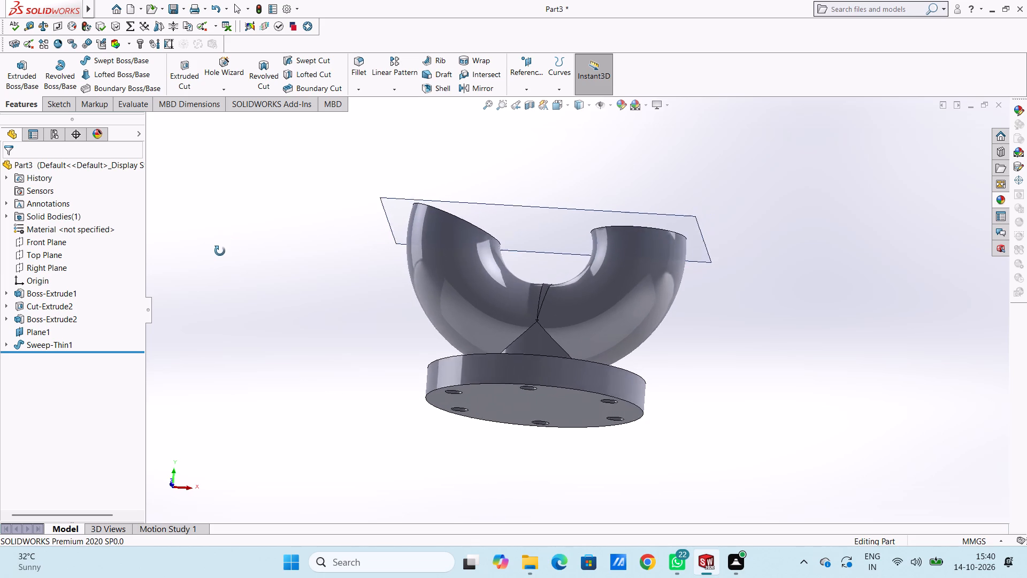
pyautogui.moveTo(220, 251); pyautogui.dragTo(245, 318, button='middle')
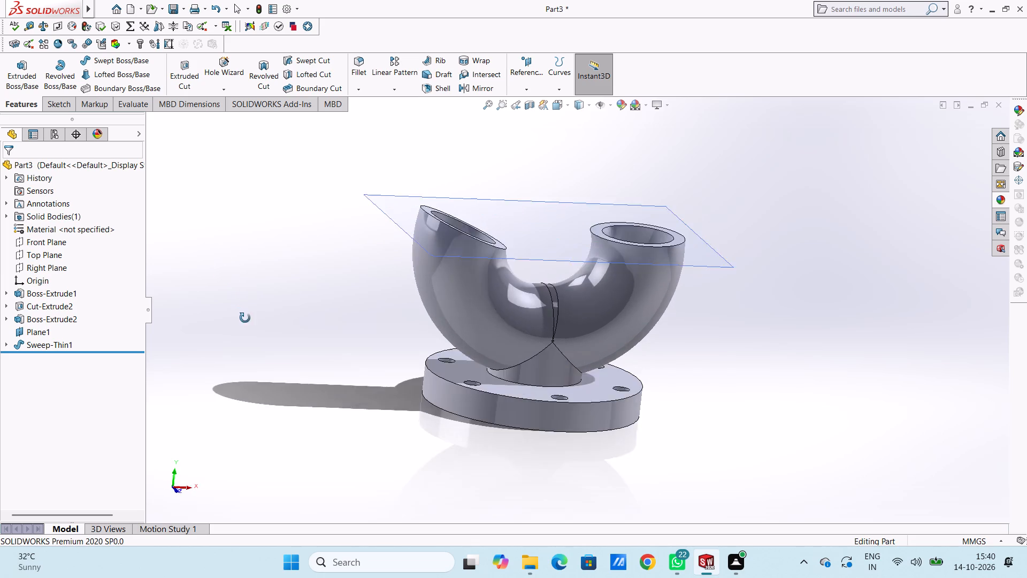
pyautogui.moveTo(245, 318); pyautogui.dragTo(207, 315, button='middle')
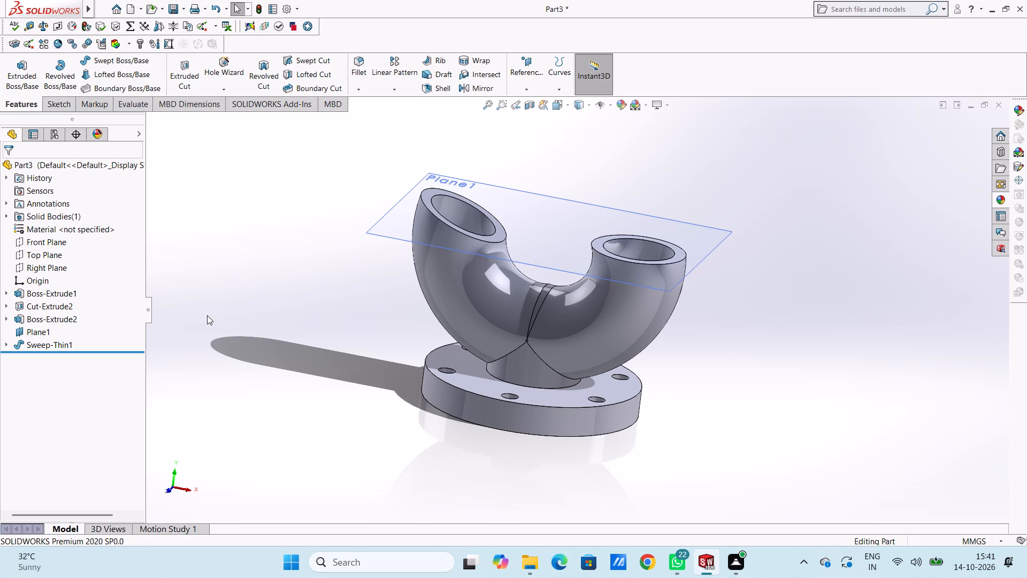
# Undo the thin-walled sweep so only the arc path and circle profile sketches remain above the hub.
pyautogui.hotkey('ctrl', 'z')
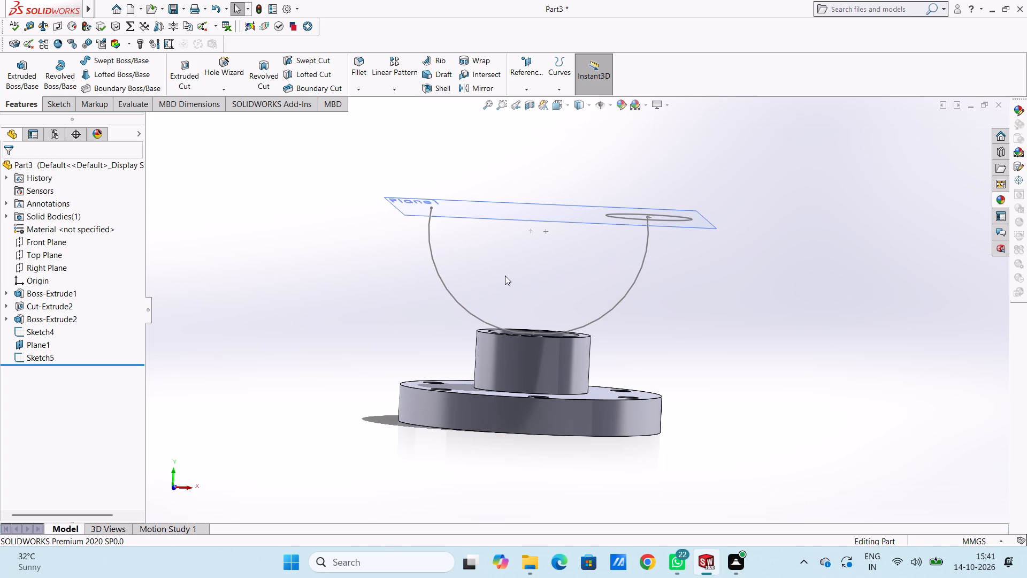
pyautogui.moveTo(534, 241); pyautogui.dragTo(534, 243, button='middle')
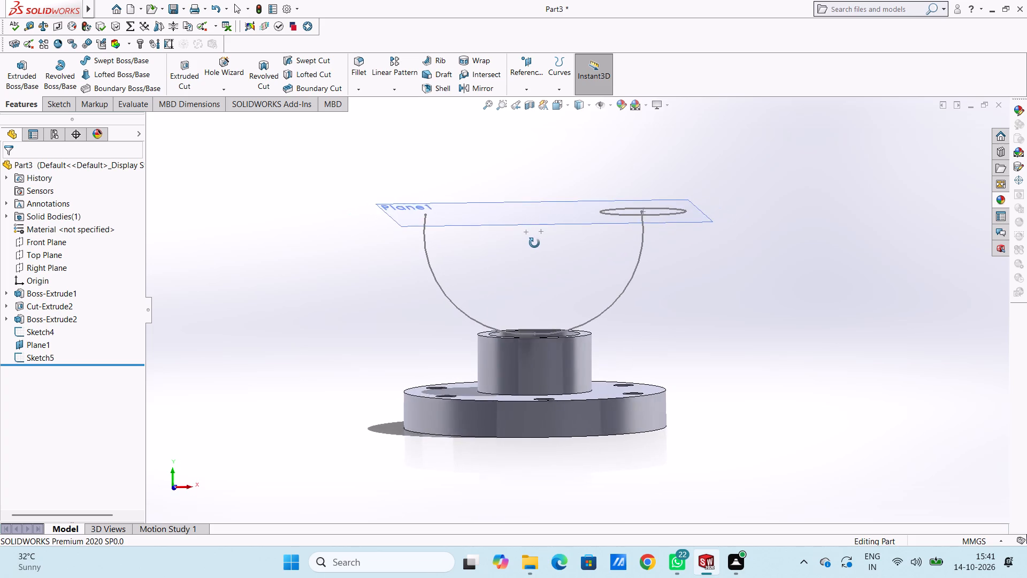
pyautogui.moveTo(534, 243); pyautogui.dragTo(534, 233, button='middle')
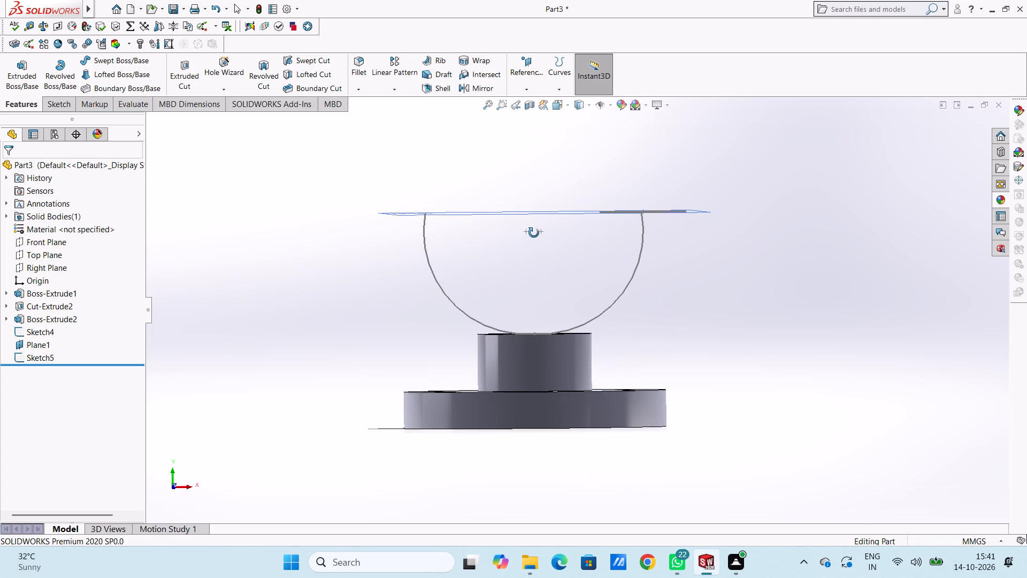
pyautogui.moveTo(534, 233); pyautogui.dragTo(534, 233, button='middle')
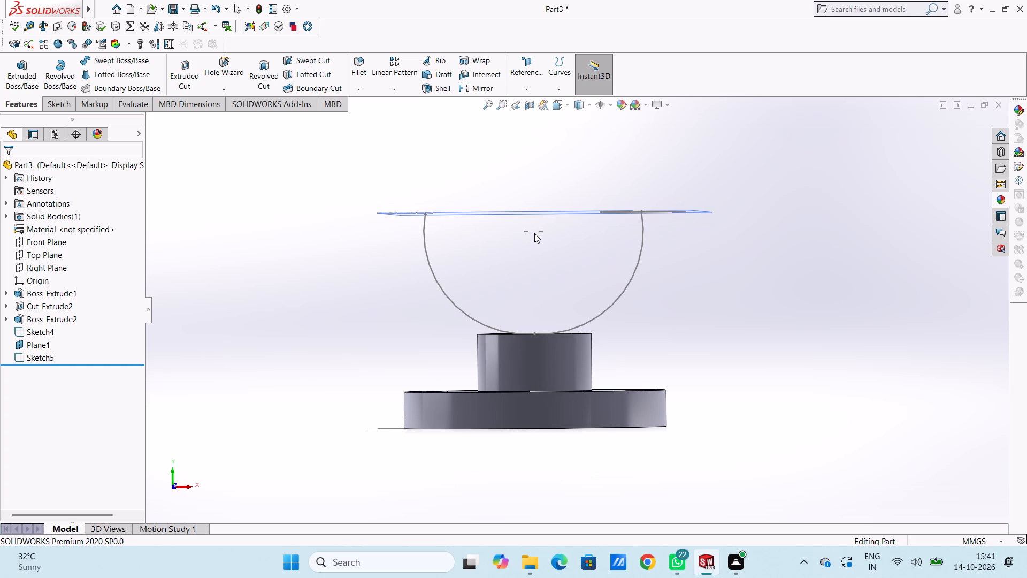
# On Plane1, sketch a circle about 76 mm in diameter centred on the arc path's free end, opposite the existing profile circle.
pyautogui.hotkey('ctrl', '5')
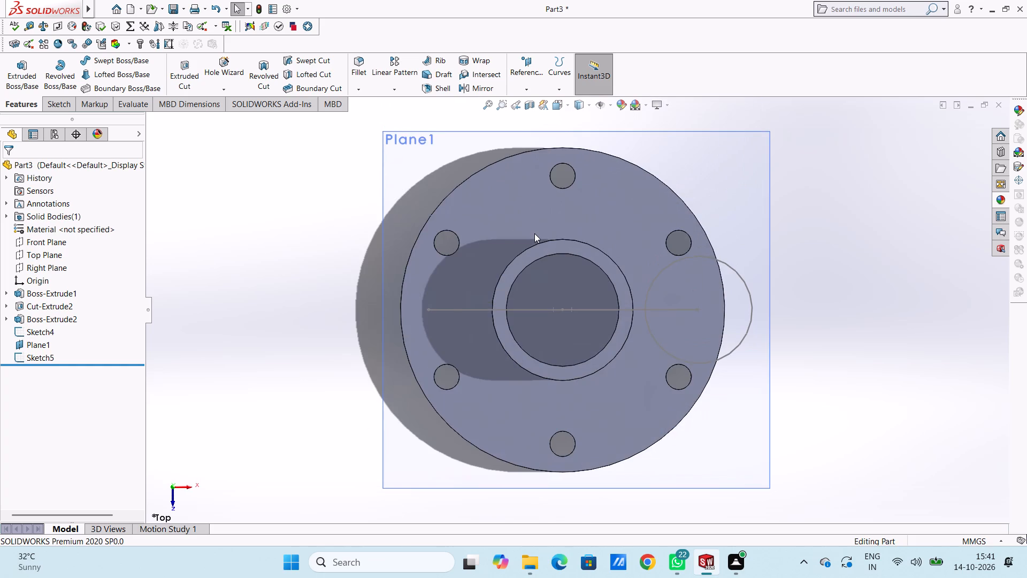
pyautogui.scroll(3, 534, 233)
pyautogui.scroll(-1, 537, 338)
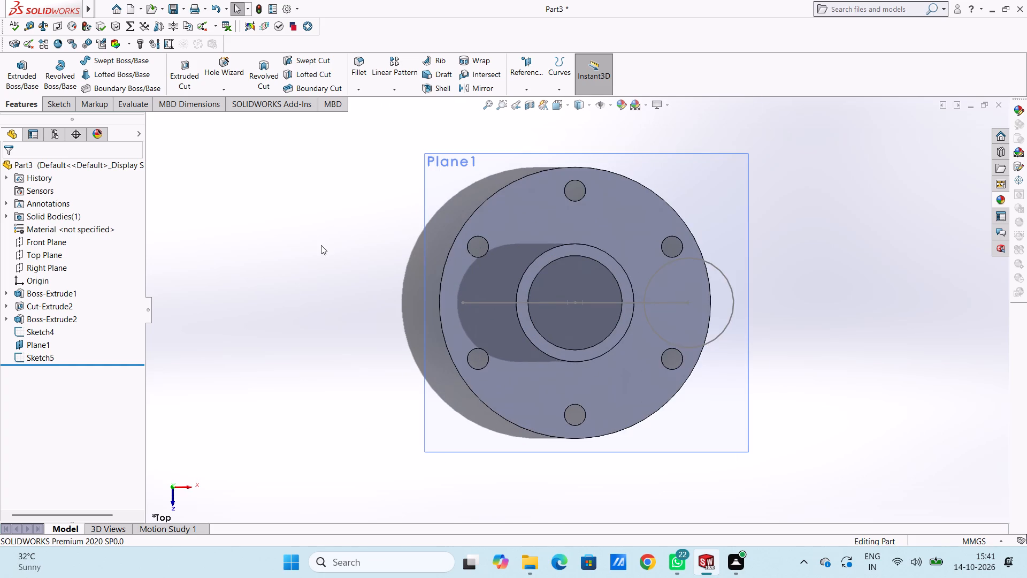
pyautogui.click(438, 194)
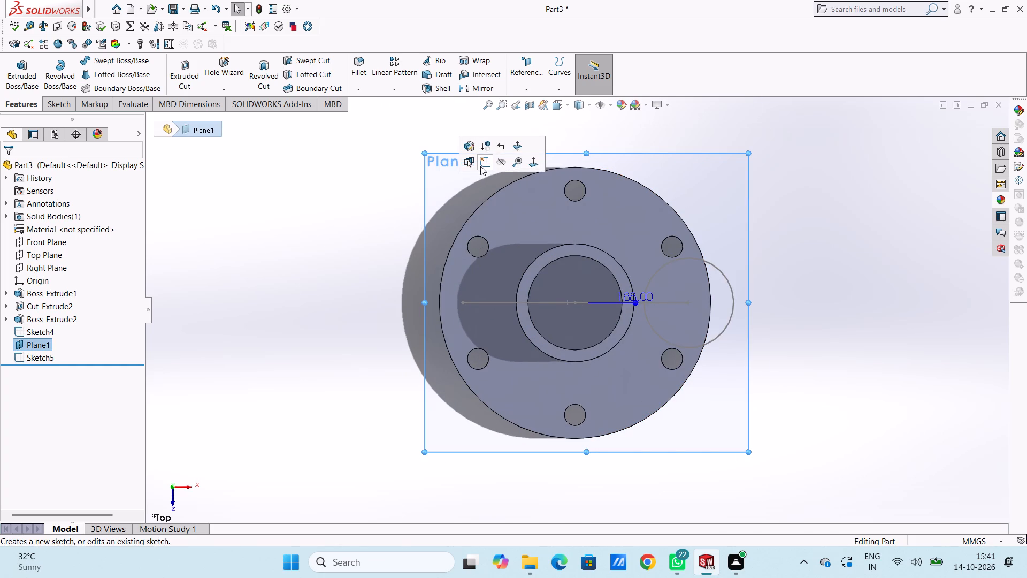
pyautogui.click(480, 166)
pyautogui.click(346, 232)
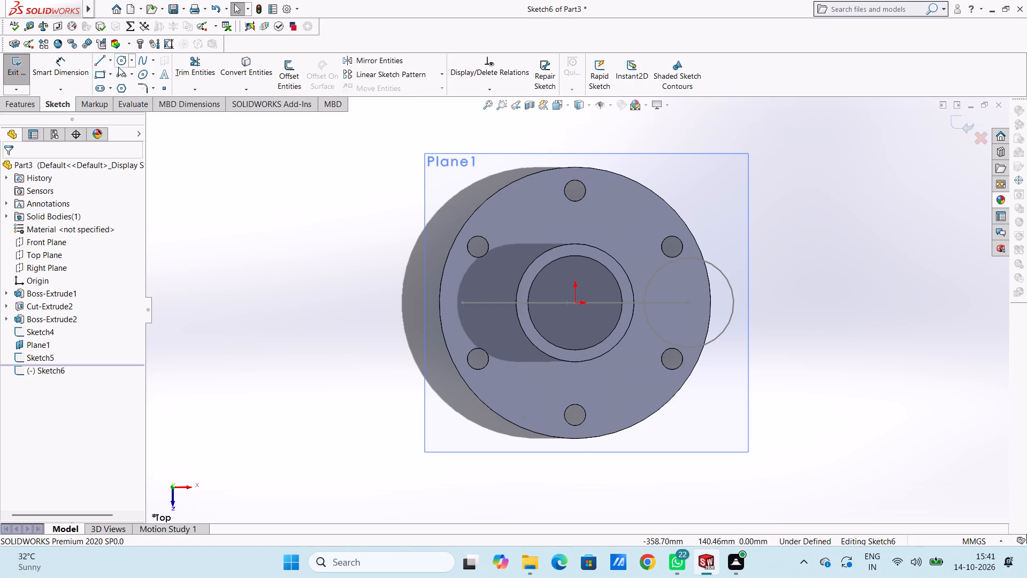
pyautogui.click(121, 63)
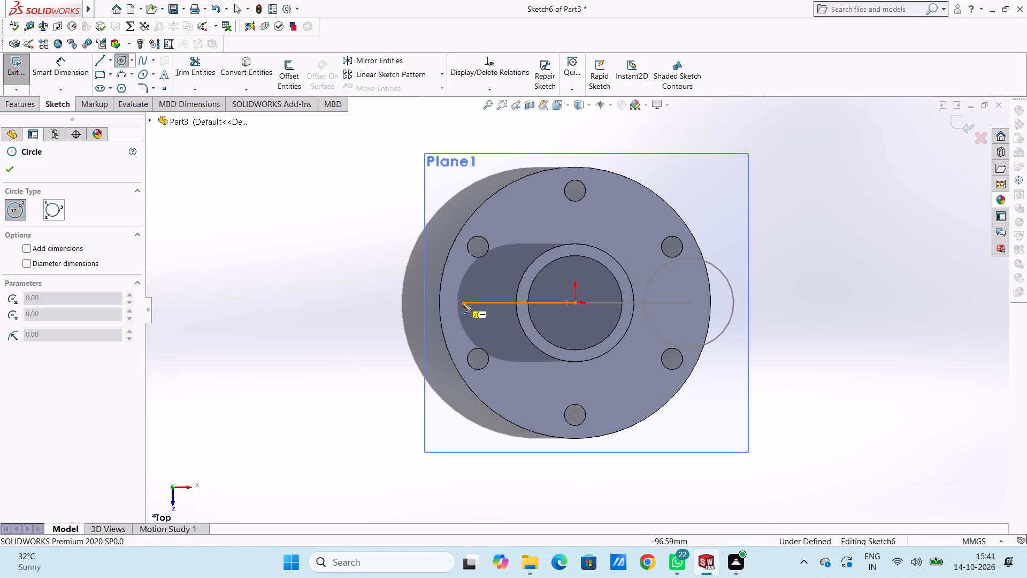
pyautogui.click(463, 301)
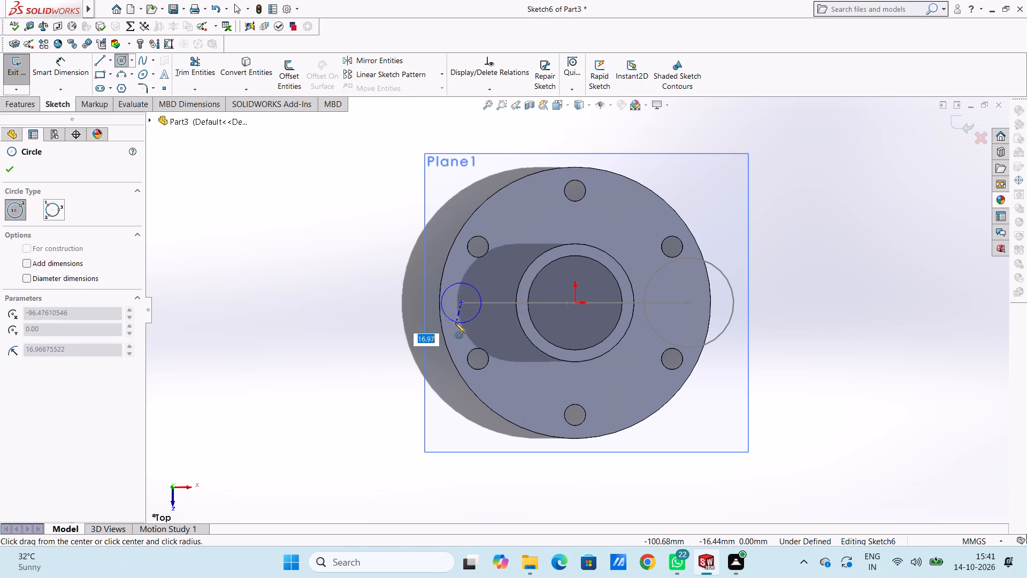
pyautogui.click(417, 312)
pyautogui.click(13, 167)
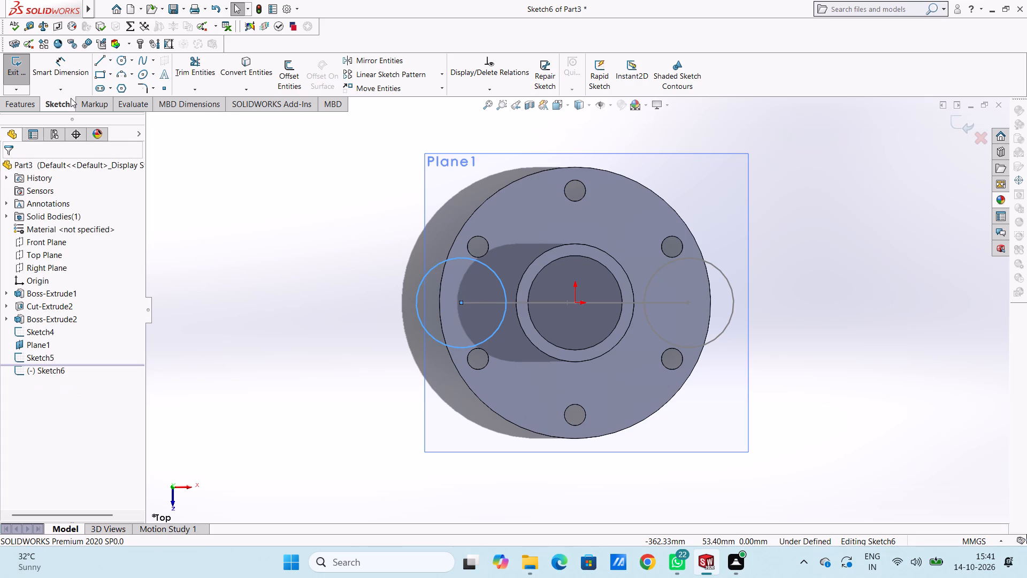
# Dimension the new circle's diameter as 133-57, giving 76 mm.
pyautogui.click(69, 67)
pyautogui.click(453, 347)
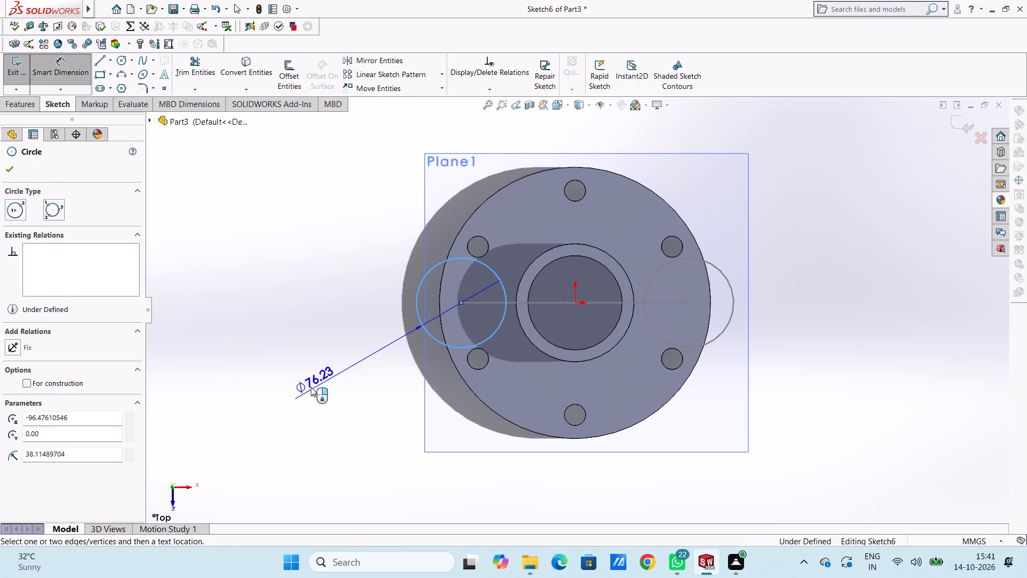
pyautogui.click(310, 387)
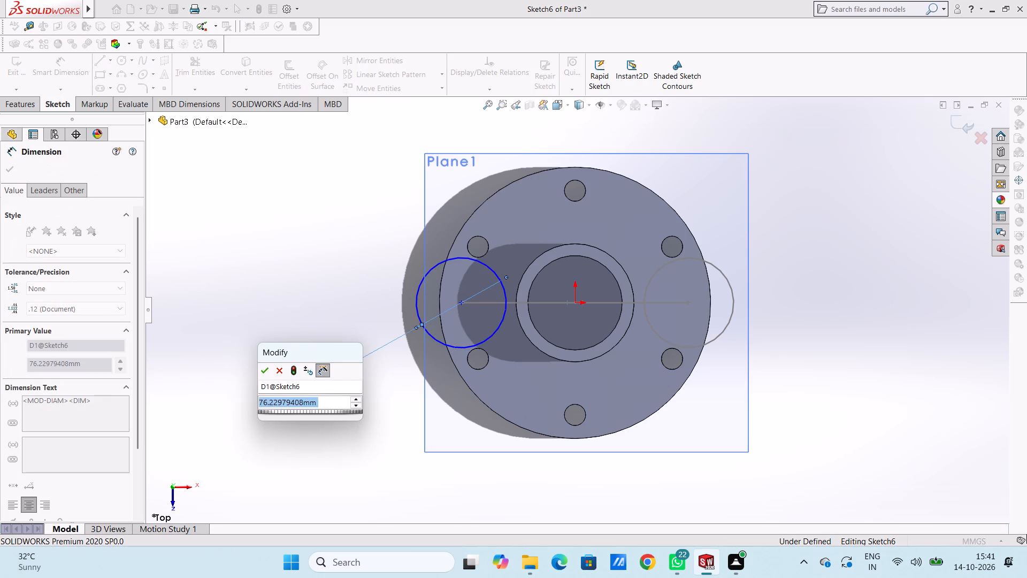
pyautogui.write('133')
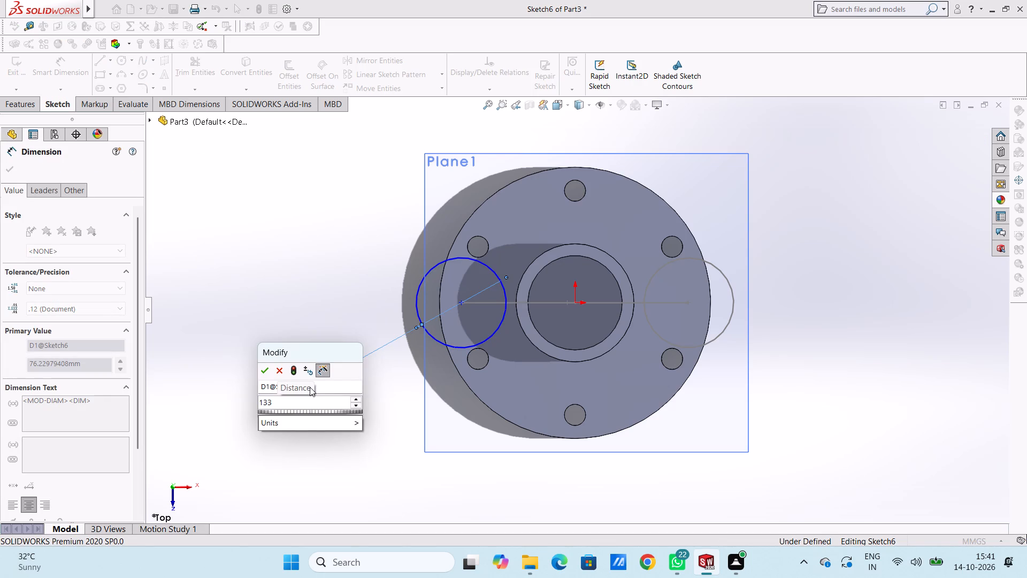
pyautogui.press('-')
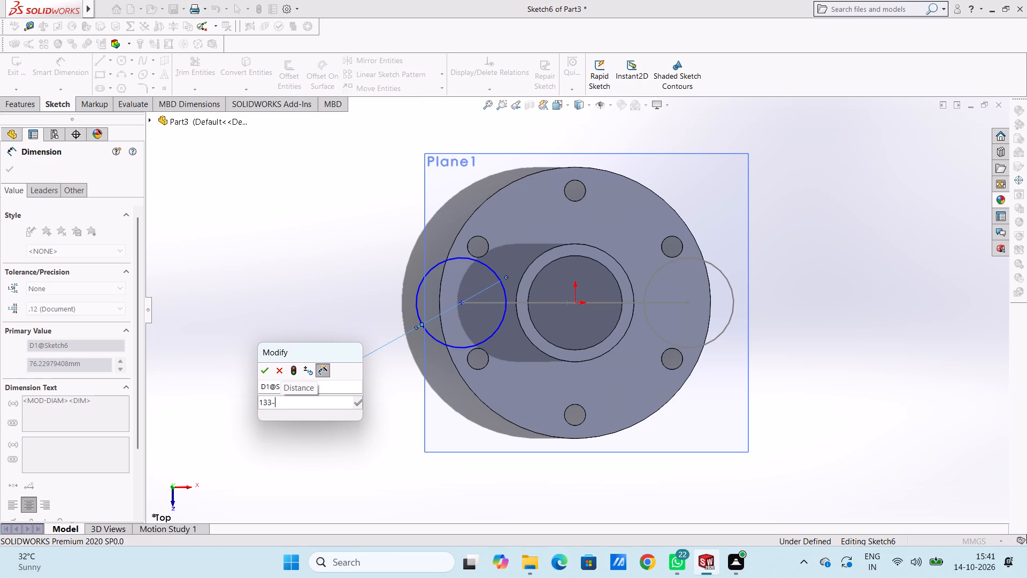
pyautogui.write('57')
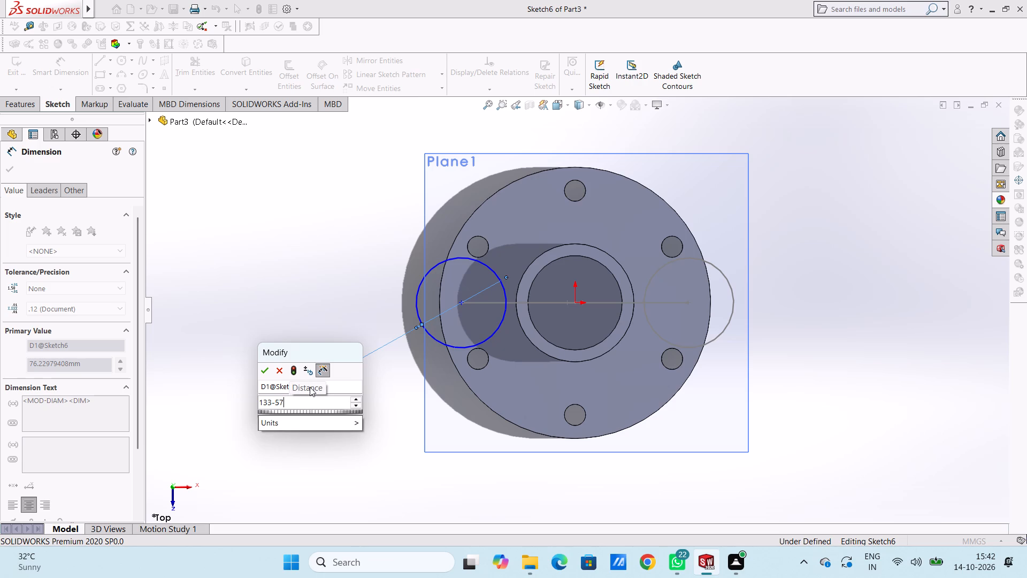
pyautogui.press('Return')
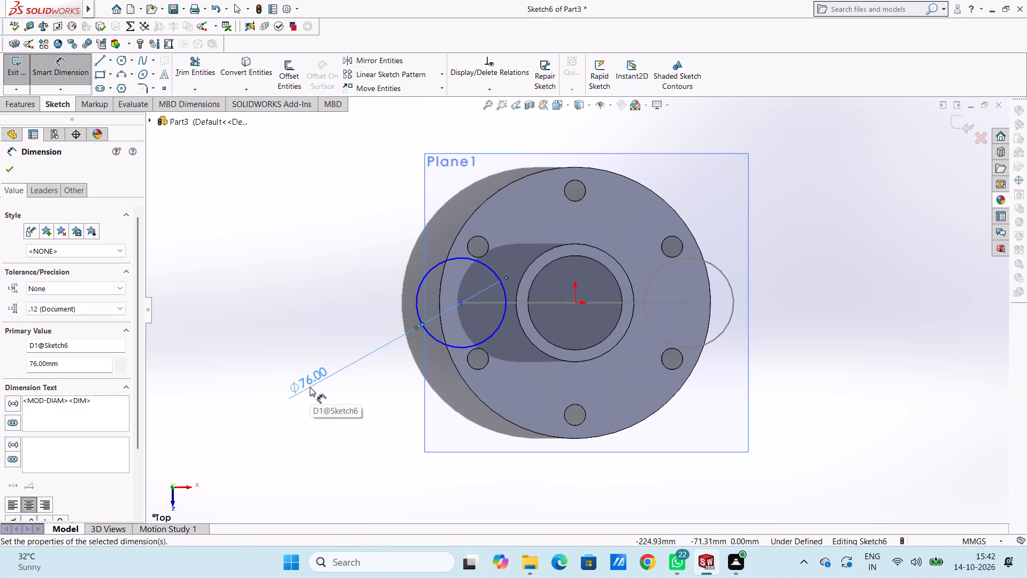
pyautogui.click(334, 278)
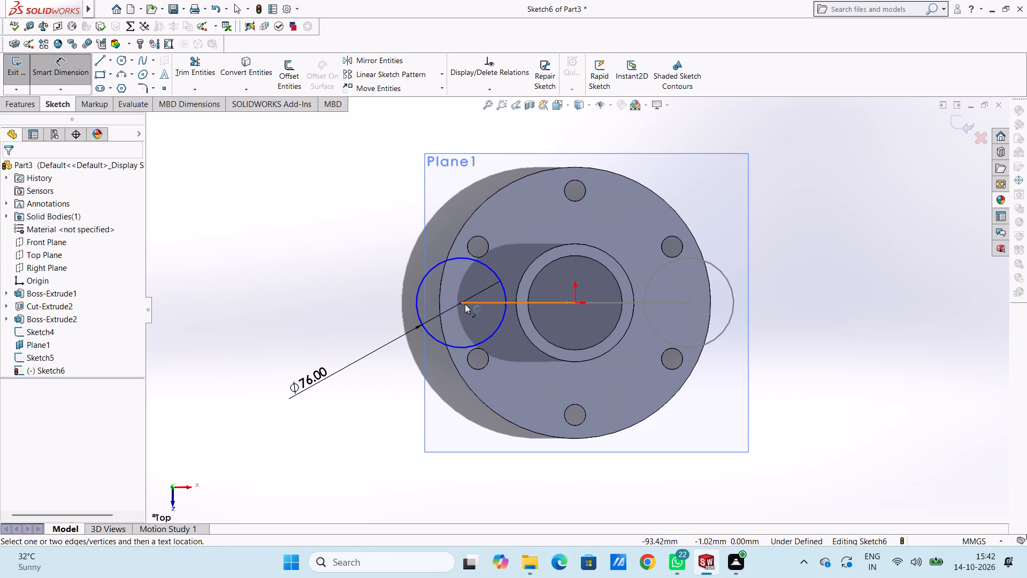
# Dimension the horizontal distance from the circle's centre to the origin, keeping the drawn value, and finish the sketch.
pyautogui.click(462, 305)
pyautogui.click(576, 302)
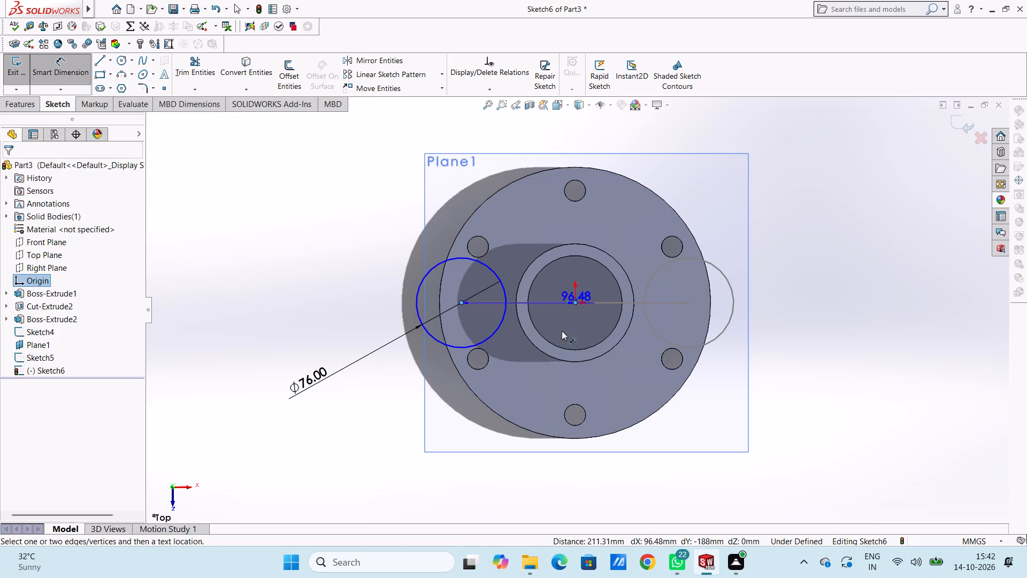
pyautogui.scroll(3, 474, 447)
pyautogui.click(388, 442)
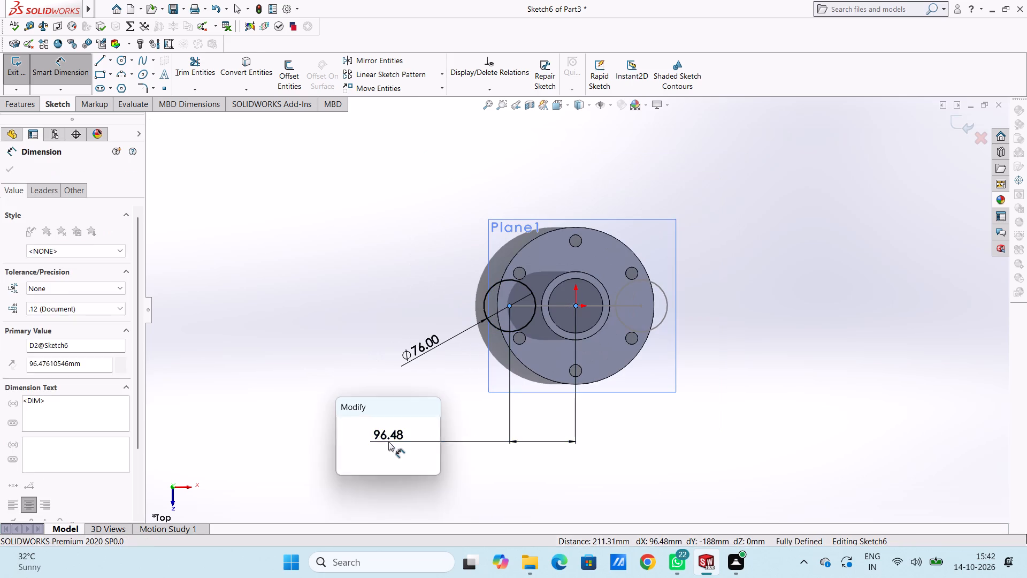
pyautogui.click(341, 427)
pyautogui.click(335, 417)
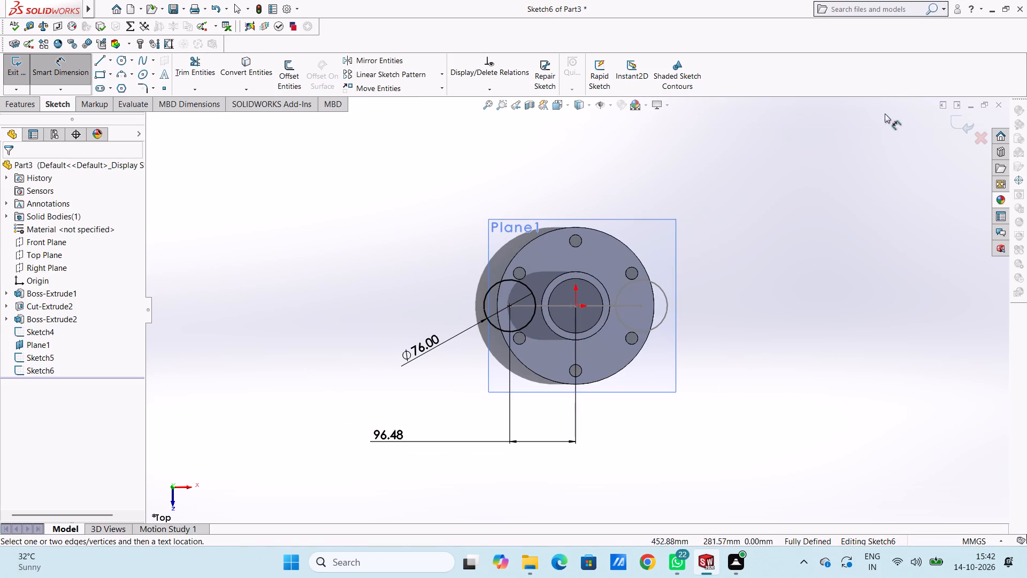
pyautogui.click(947, 123)
pyautogui.click(957, 125)
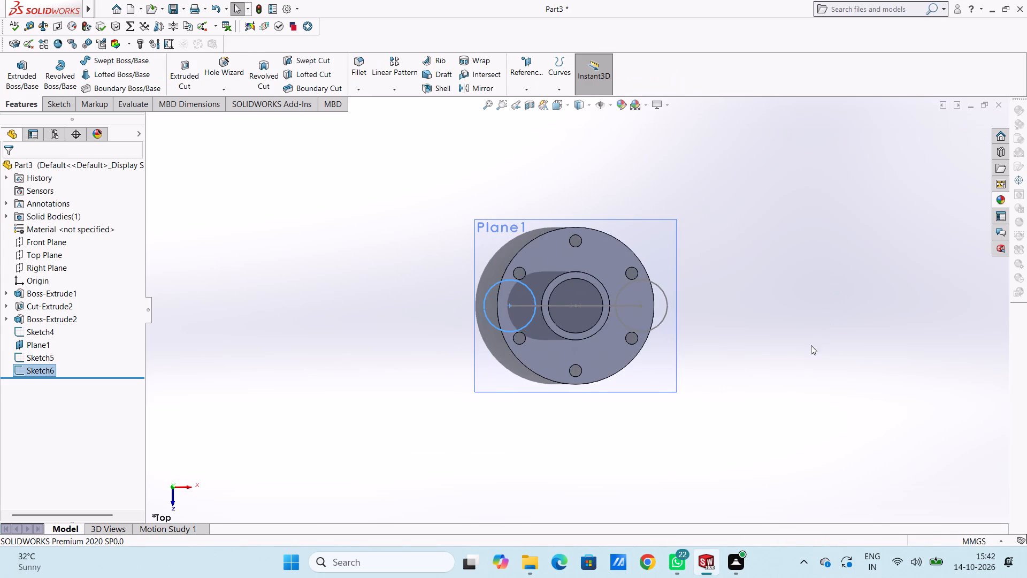
# Sweep the new 76 mm circle as a solid boss along the two-arc path, without a thin feature.
pyautogui.moveTo(776, 395); pyautogui.dragTo(810, 235, button='middle')
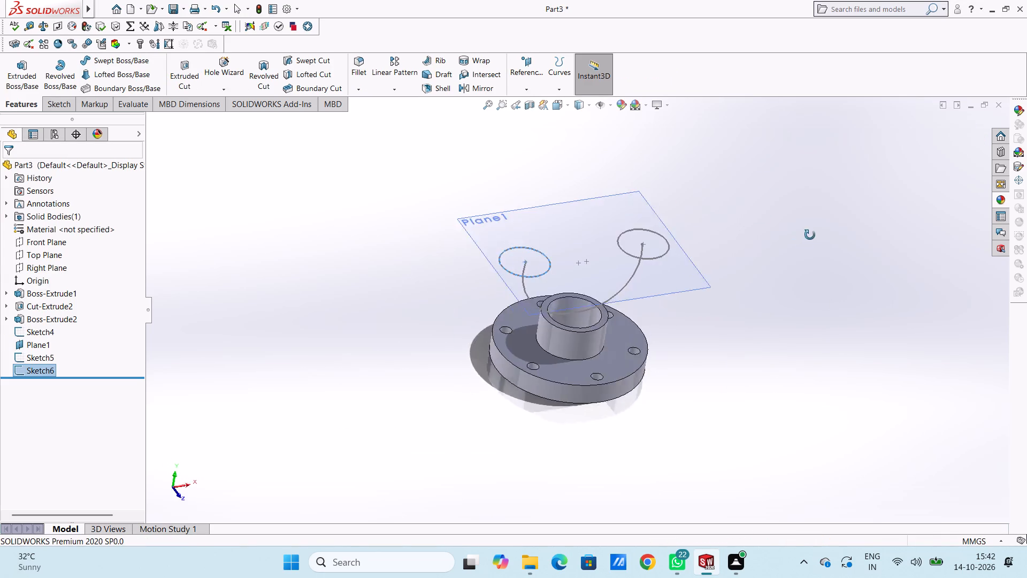
pyautogui.moveTo(810, 235); pyautogui.dragTo(758, 162, button='middle')
pyautogui.moveTo(758, 347); pyautogui.dragTo(798, 232, button='middle')
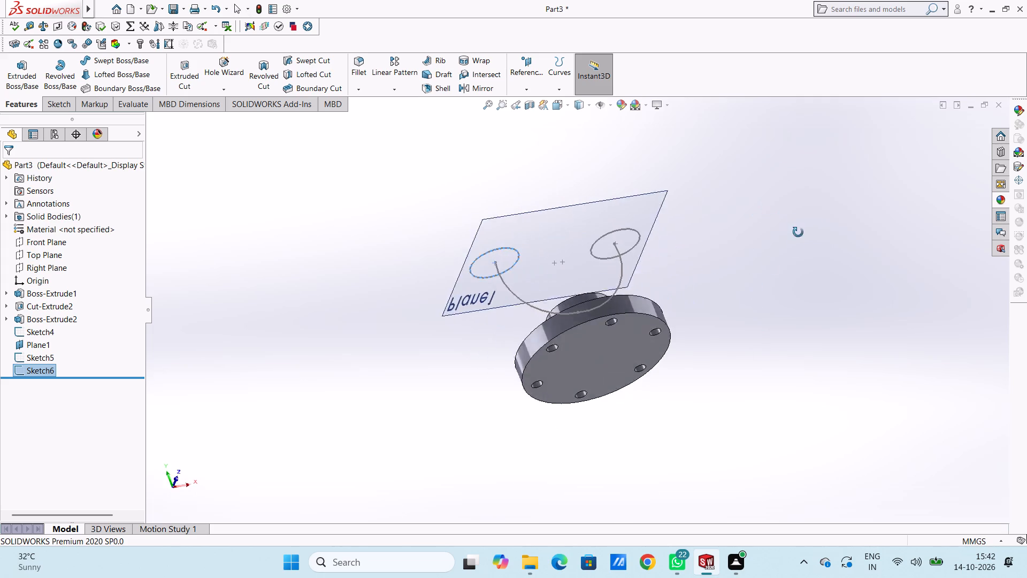
pyautogui.moveTo(798, 232); pyautogui.dragTo(779, 324, button='middle')
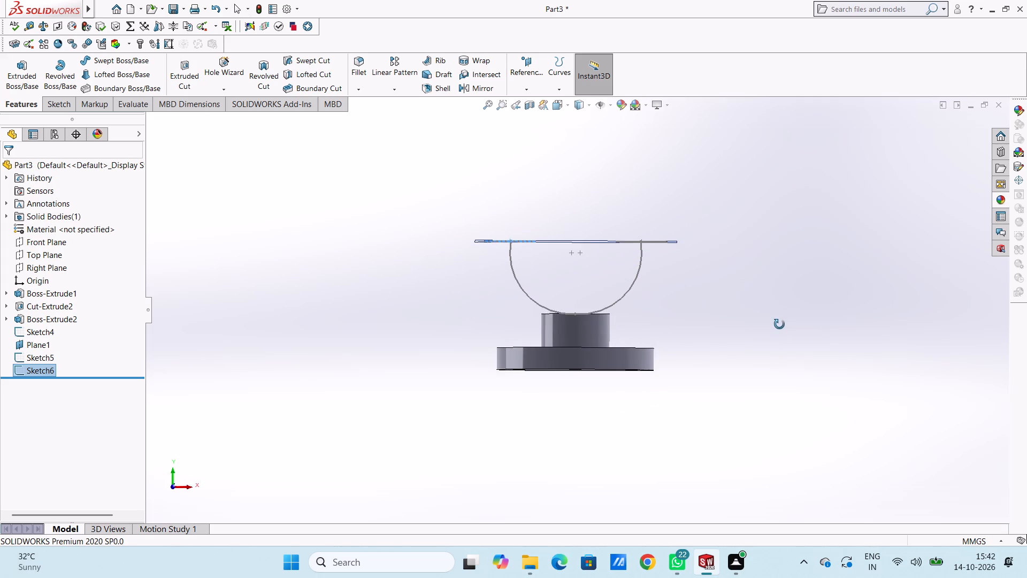
pyautogui.moveTo(779, 324); pyautogui.dragTo(770, 330, button='middle')
pyautogui.scroll(-3, 659, 280)
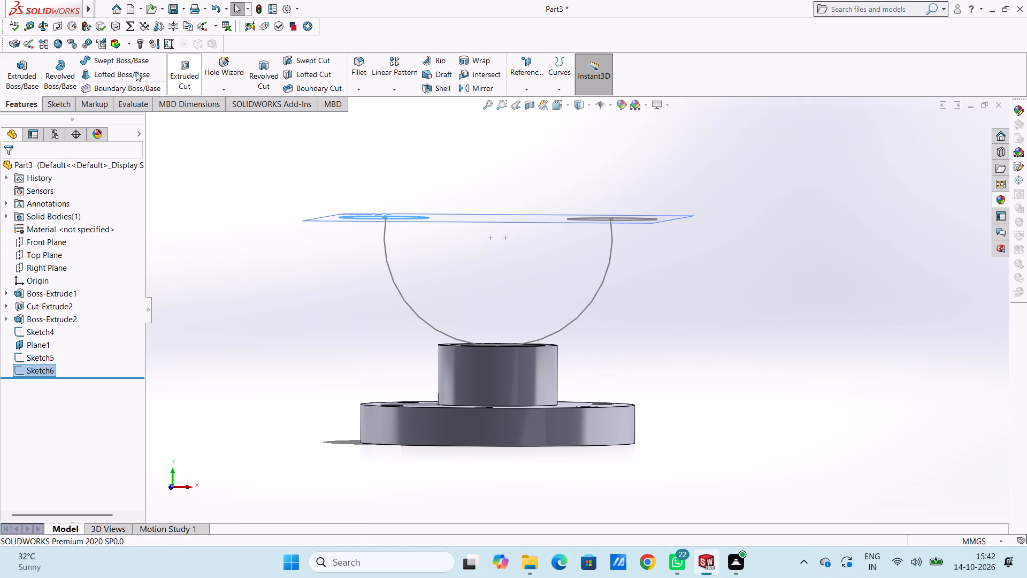
pyautogui.click(120, 63)
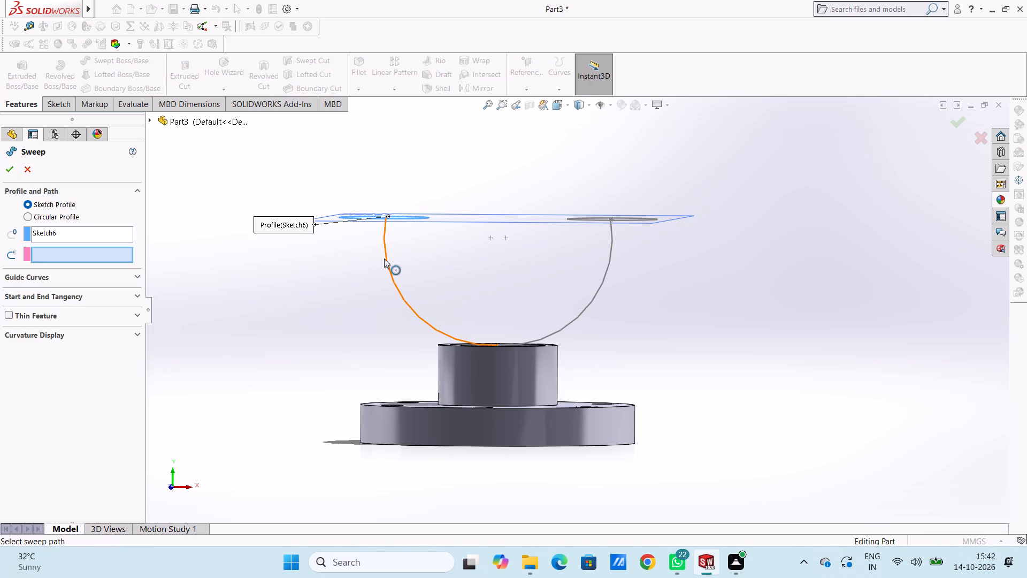
pyautogui.click(384, 258)
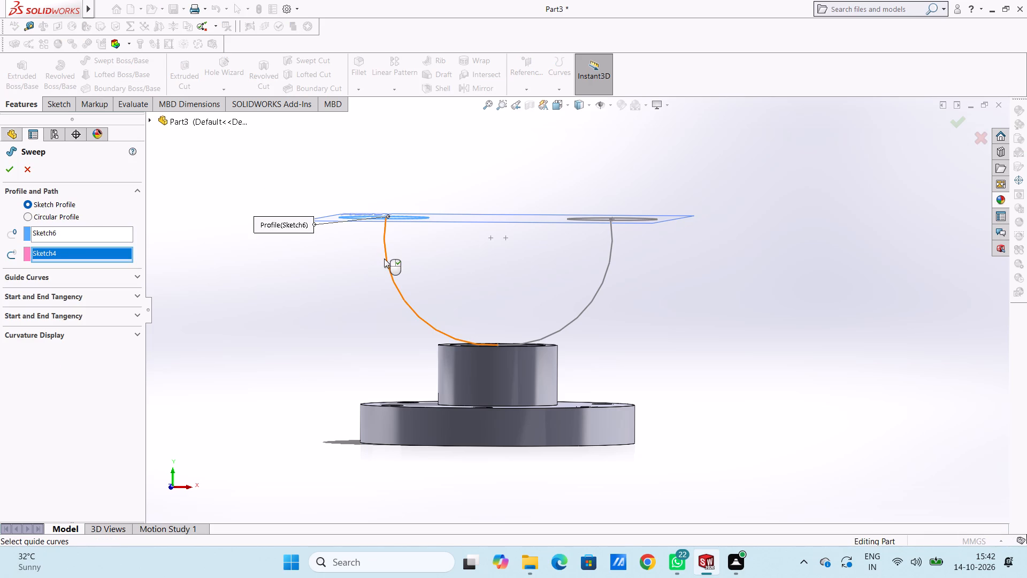
pyautogui.click(577, 218)
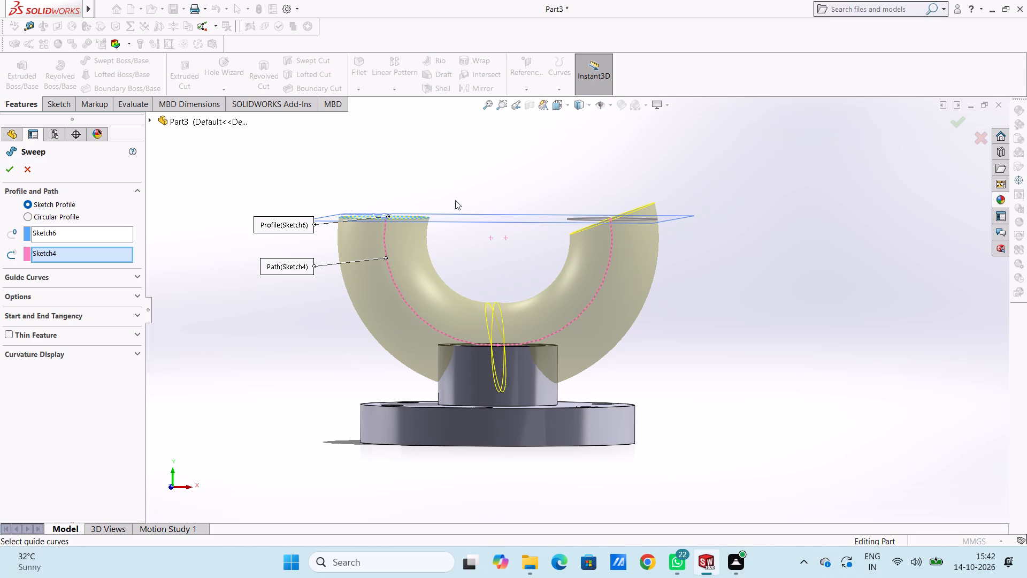
pyautogui.moveTo(560, 136); pyautogui.dragTo(598, 154, button='middle')
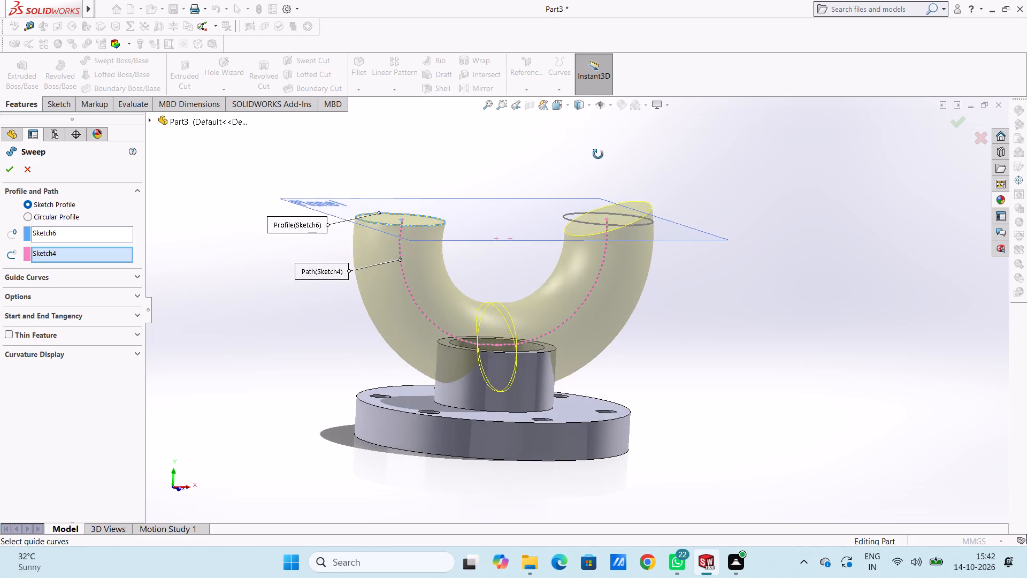
pyautogui.moveTo(598, 154); pyautogui.dragTo(569, 155, button='middle')
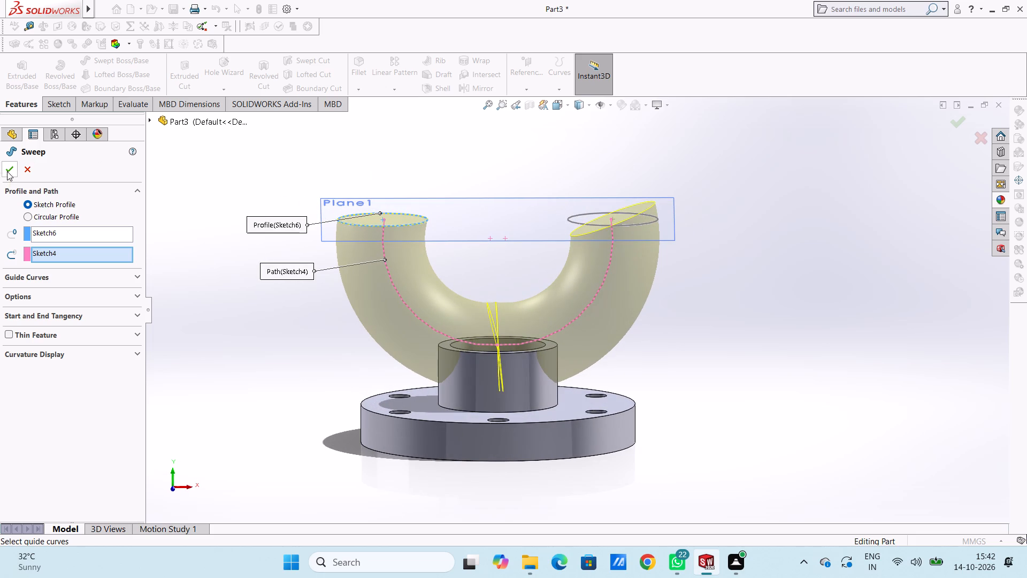
pyautogui.click(7, 171)
# Examine the solid swept pipe's end faces, its middle joint and its junction with the hub.
pyautogui.click(264, 275)
pyautogui.moveTo(278, 297); pyautogui.dragTo(279, 293, button='middle')
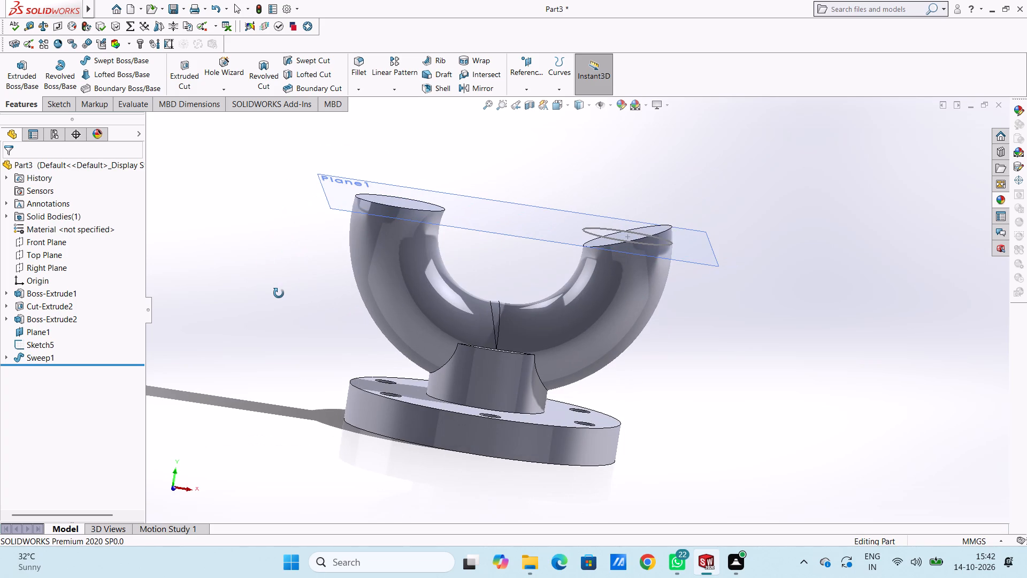
pyautogui.moveTo(279, 293); pyautogui.dragTo(279, 293, button='middle')
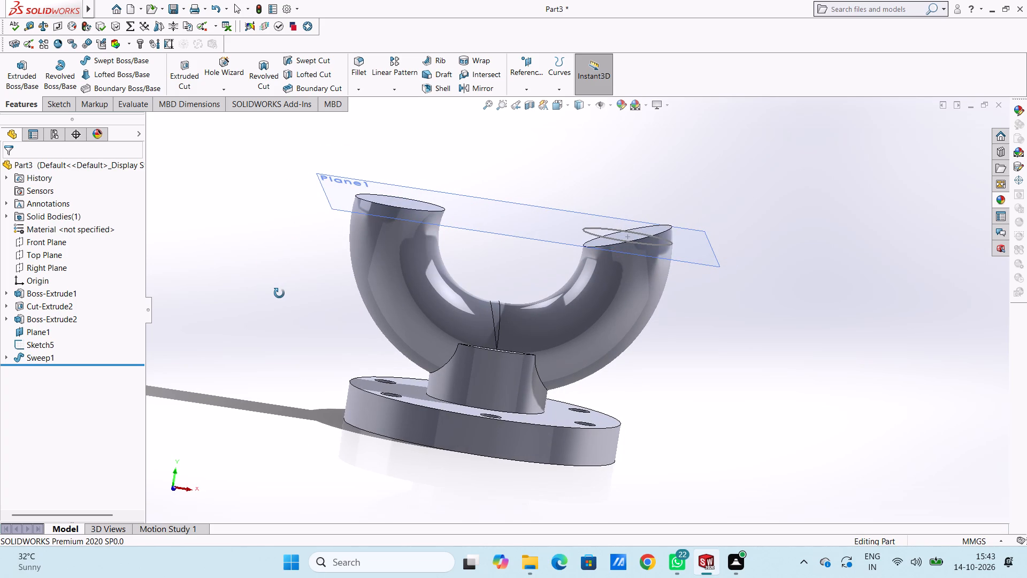
pyautogui.moveTo(279, 293); pyautogui.dragTo(287, 317, button='middle')
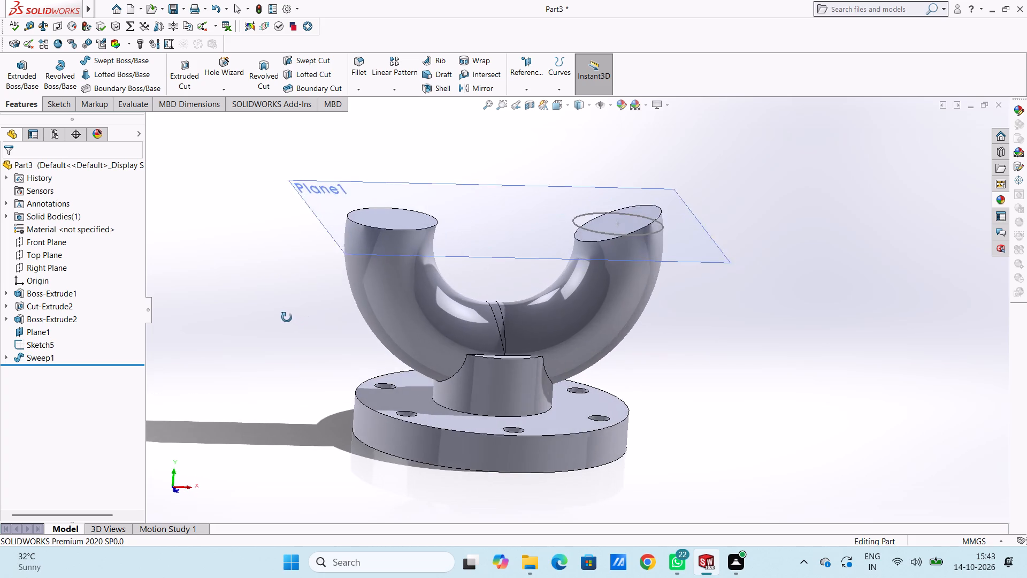
pyautogui.moveTo(287, 317); pyautogui.dragTo(272, 307, button='middle')
pyautogui.middleClick(272, 307)
pyautogui.middleClick(272, 307)
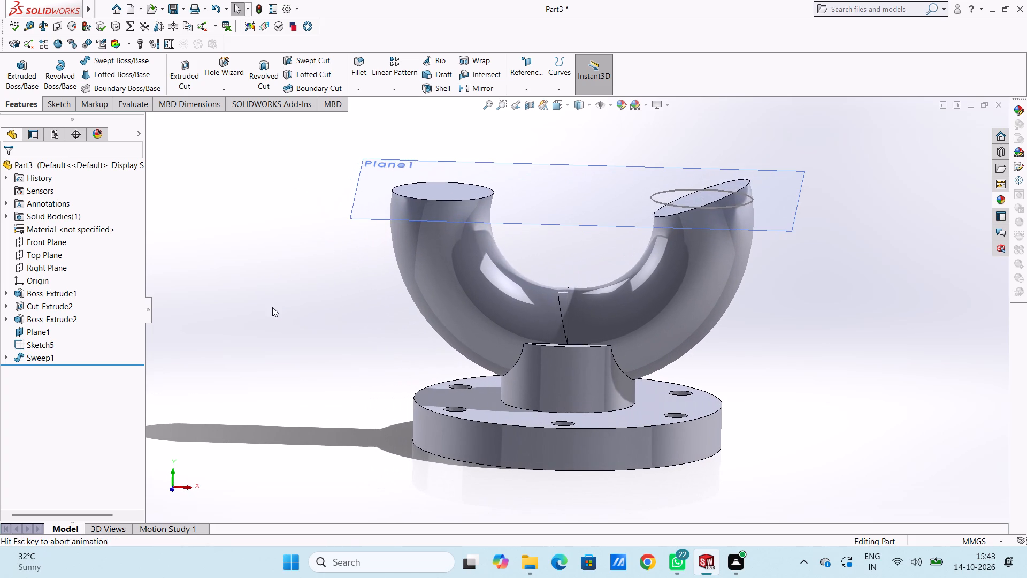
# Undo the solid swept boss and the sketch of its 76 mm profile circle.
pyautogui.scroll(-4, 672, 277)
pyautogui.scroll(3, 504, 354)
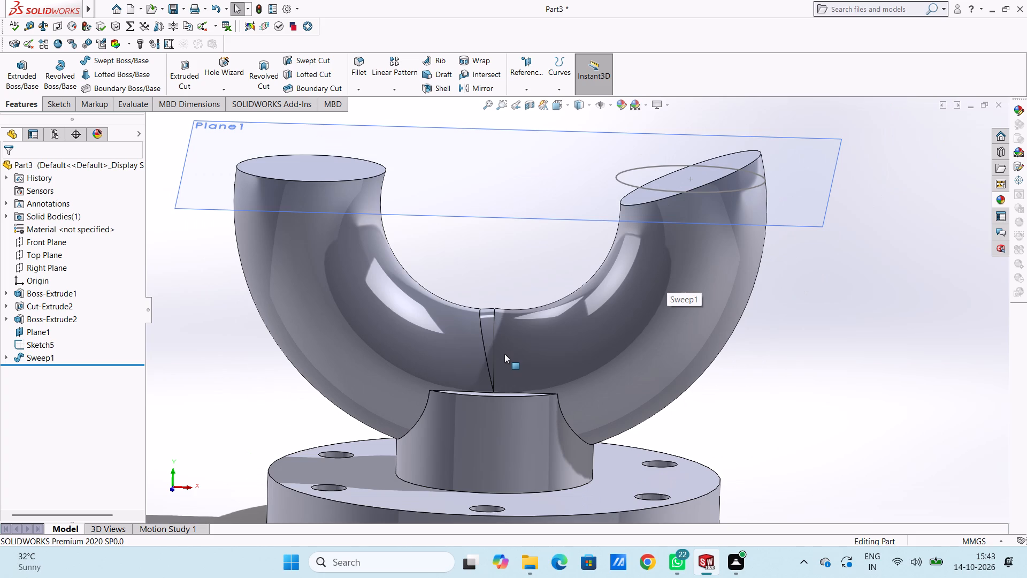
pyautogui.press('z')
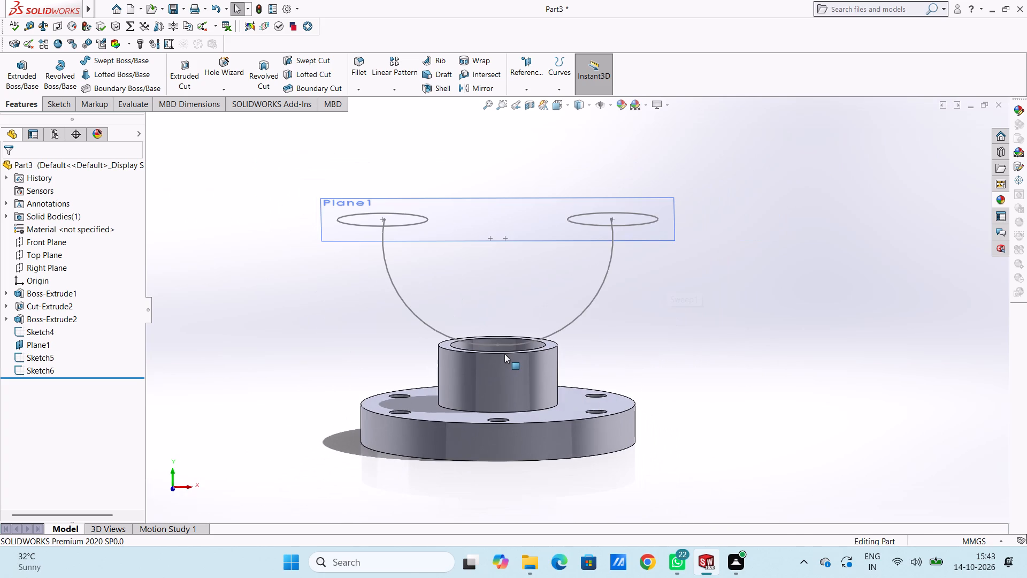
pyautogui.hotkey('ctrl', 'z')
pyautogui.hotkey('ctrl', 'z')
pyautogui.hotkey('ctrl', 'z')
pyautogui.hotkey('ctrl', 'z')
pyautogui.hotkey('ctrl', 'z')
pyautogui.hotkey('ctrl', 'z')
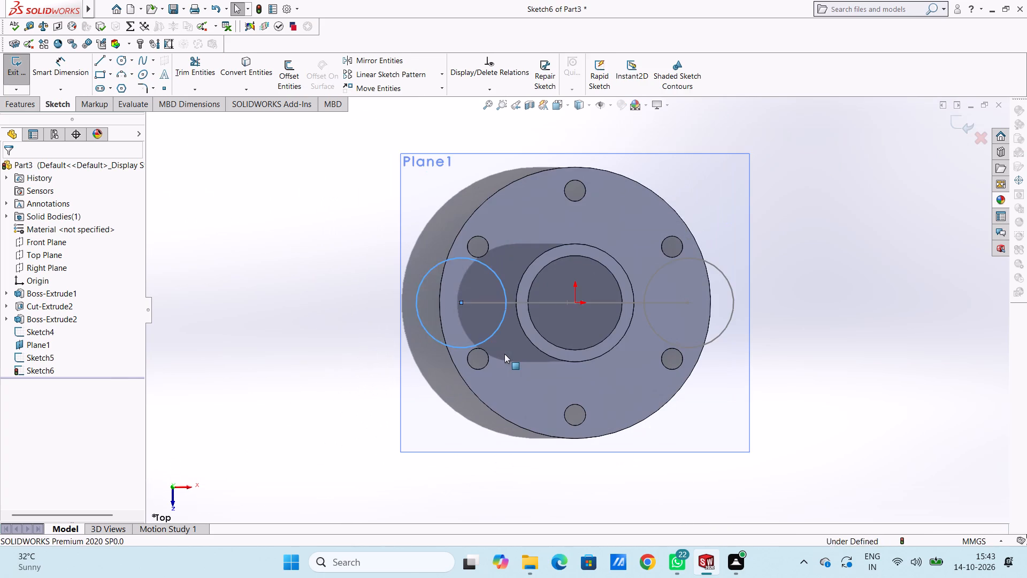
pyautogui.hotkey('ctrl', 'z')
pyautogui.hotkey('ctrl', 'z')
pyautogui.hotkey('ctrl', 'z')
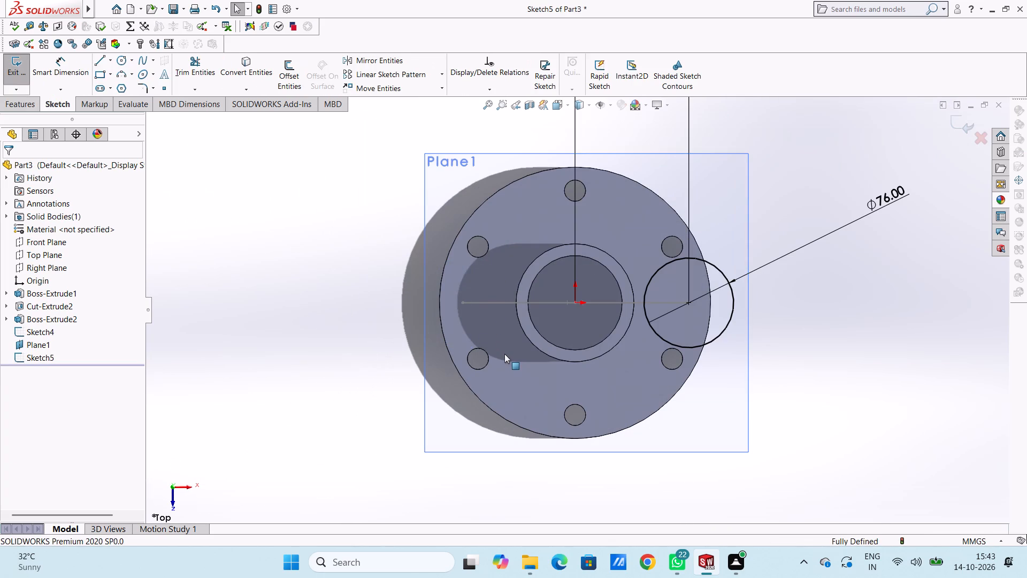
# Undo the earlier 76 mm circle sketch and the reference plane it lies on, back into the two-arc path sketch.
pyautogui.hotkey('ctrl', 'z')
pyautogui.hotkey('ctrl', 'z')
pyautogui.hotkey('ctrl', 'z')
pyautogui.hotkey('ctrl', 'z')
pyautogui.hotkey('ctrl', 'z')
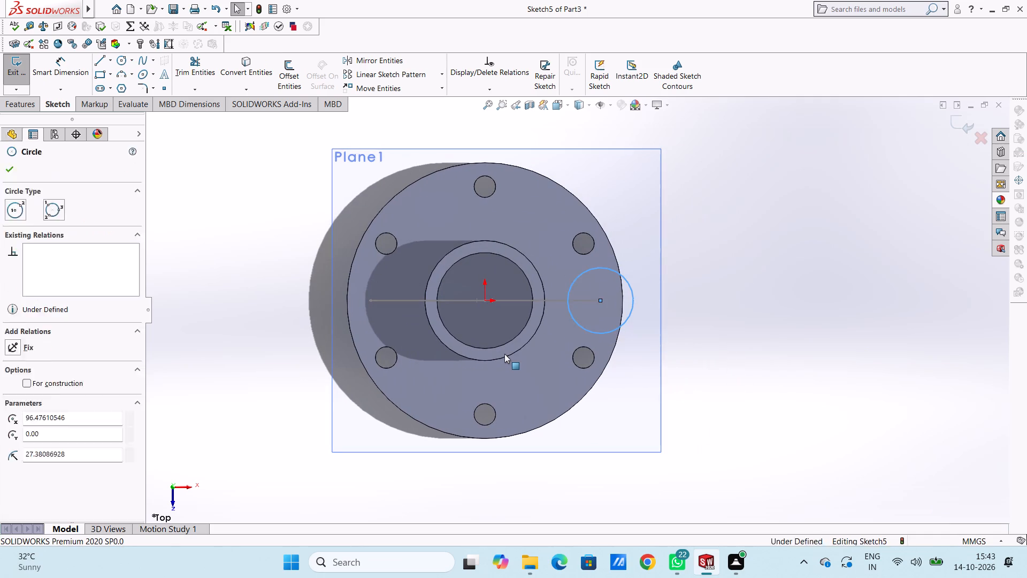
pyautogui.hotkey('ctrl', 'z')
pyautogui.hotkey('ctrl', 'z')
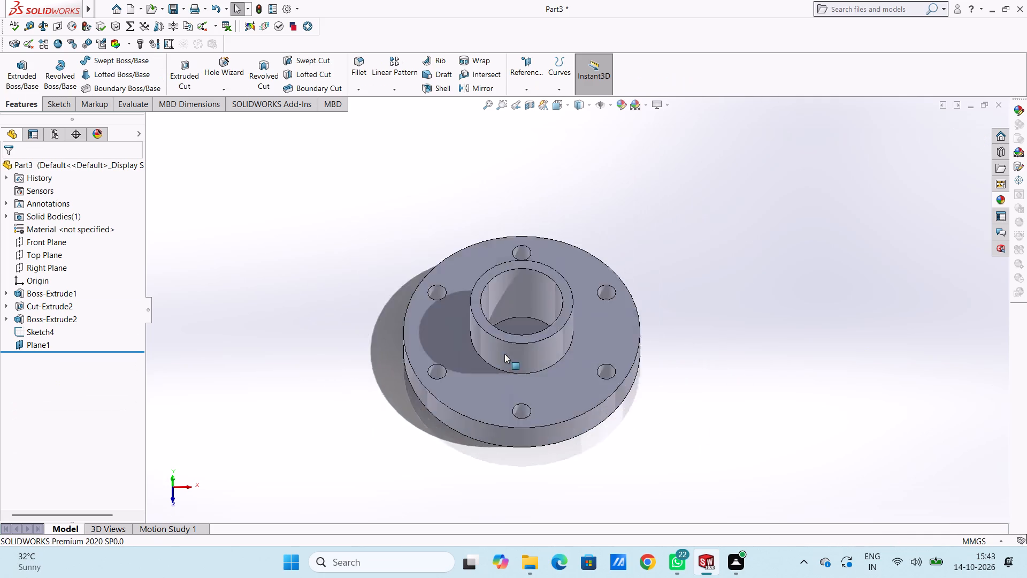
pyautogui.hotkey('ctrl', 'z')
pyautogui.hotkey('ctrl', 'z')
pyautogui.hotkey('ctrl', 'z')
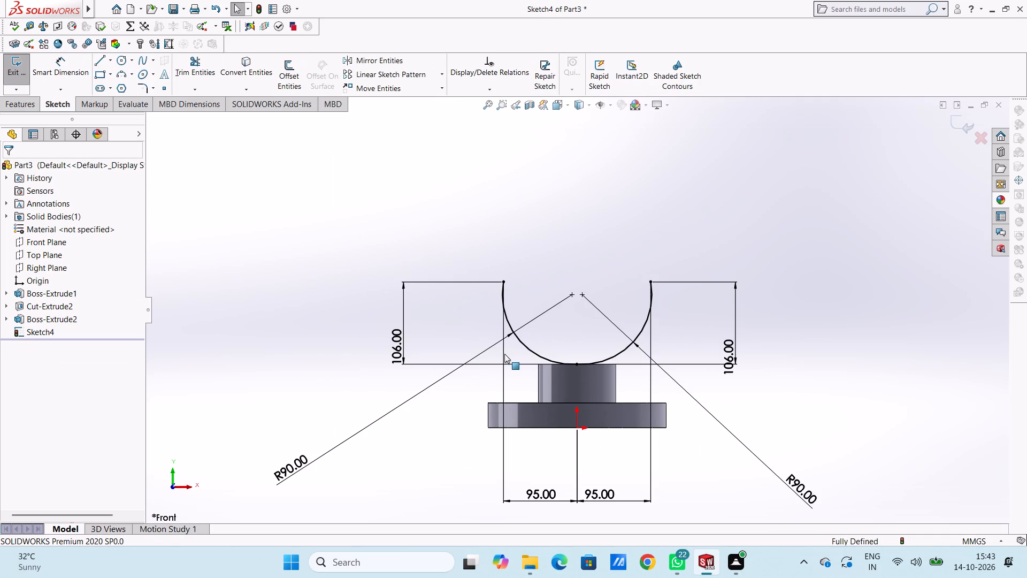
# Undo the path sketch's 106, 95 and R90 dimensions, continuing back to its earlier version with two 76 mm circles and R100.
pyautogui.hotkey('ctrl', 'z')
pyautogui.hotkey('ctrl', 'z')
pyautogui.hotkey('ctrl', 'z')
pyautogui.hotkey('ctrl', 'z')
pyautogui.hotkey('ctrl', 'z')
pyautogui.hotkey('ctrl', 'z')
pyautogui.hotkey('ctrl', 'z')
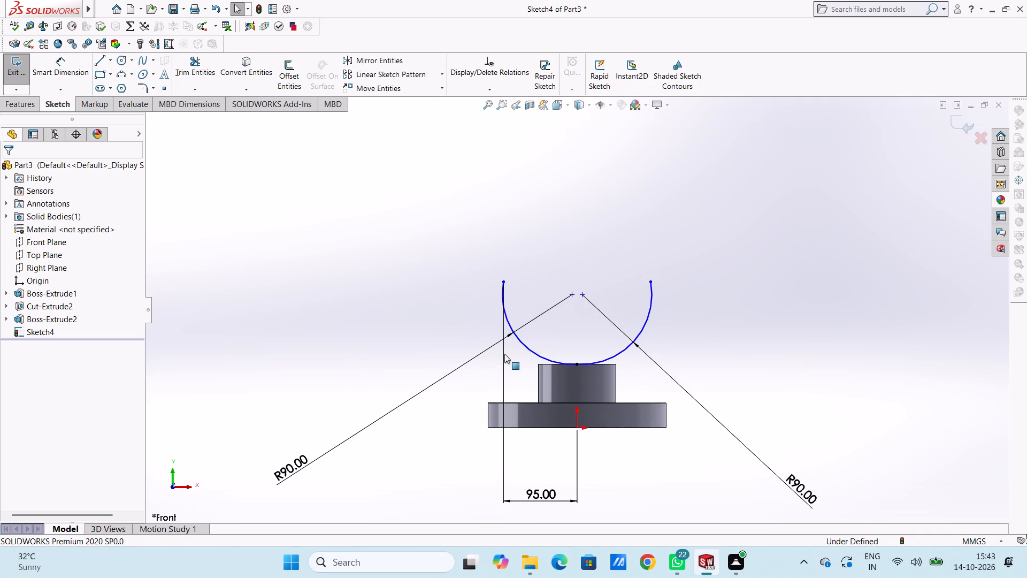
pyautogui.hotkey('ctrl', 'z')
pyautogui.hotkey('ctrl', 'z')
pyautogui.hotkey('ctrl', 'z')
pyautogui.hotkey('ctrl', 'z')
pyautogui.hotkey('ctrl', 'z')
pyautogui.hotkey('ctrl', 'z')
pyautogui.hotkey('ctrl', 'z')
pyautogui.hotkey('ctrl', 'z')
pyautogui.hotkey('ctrl', 'z')
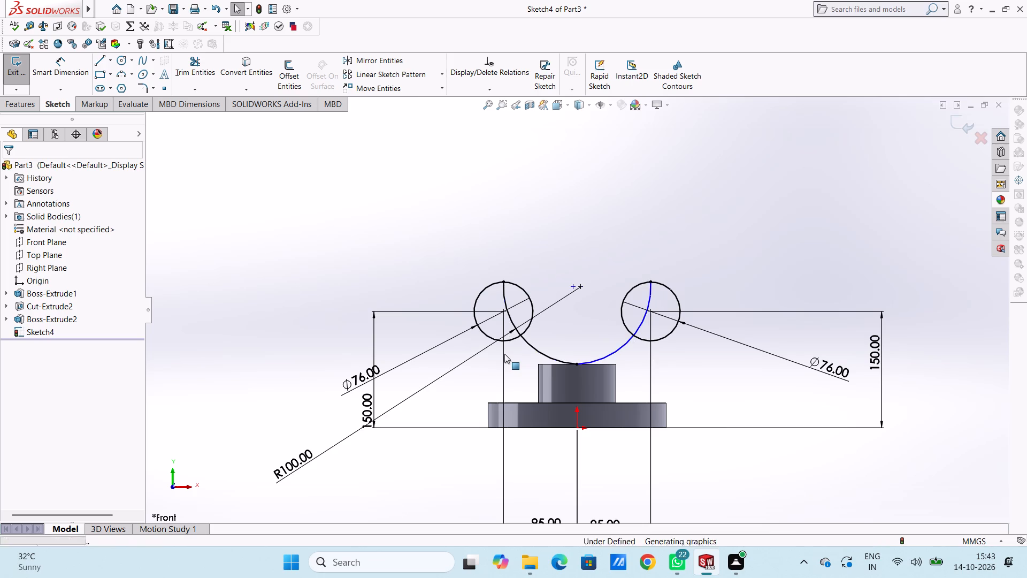
# Undo the arcs and all remaining dimensions of the path sketch until only the two freehand circles are left.
pyautogui.hotkey('ctrl', 'z')
pyautogui.hotkey('ctrl', 'z')
pyautogui.hotkey('ctrl', 'z')
pyautogui.hotkey('ctrl', 'z')
pyautogui.hotkey('ctrl', 'z')
pyautogui.hotkey('ctrl', 'z')
pyautogui.hotkey('ctrl', 'z')
pyautogui.hotkey('ctrl', 'z')
pyautogui.hotkey('ctrl', 'z')
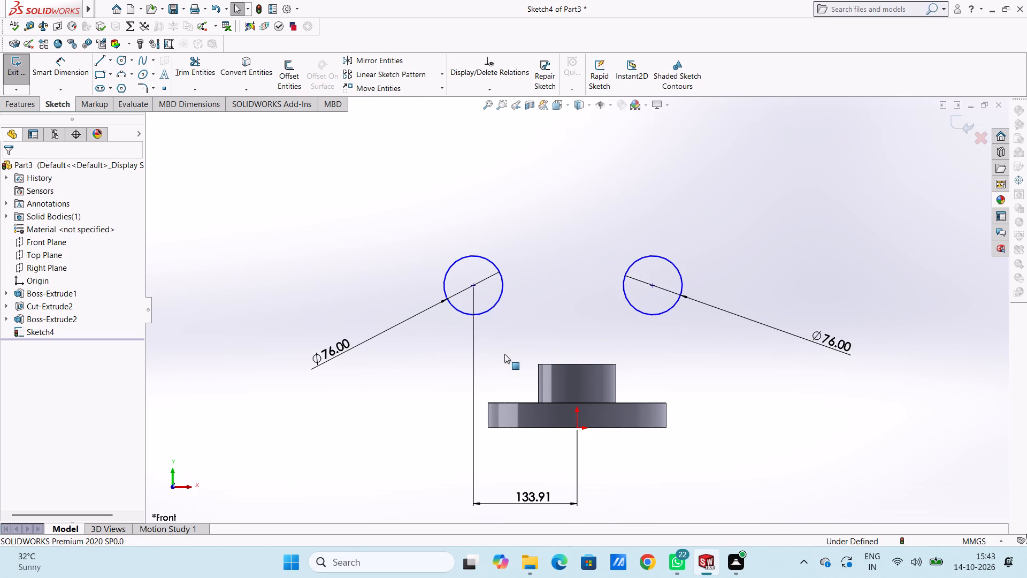
pyautogui.hotkey('ctrl', 'z')
pyautogui.hotkey('ctrl', 'z')
pyautogui.hotkey('ctrl', 'z')
pyautogui.hotkey('ctrl', 'z')
pyautogui.hotkey('ctrl', 'z')
pyautogui.hotkey('ctrl', 'z')
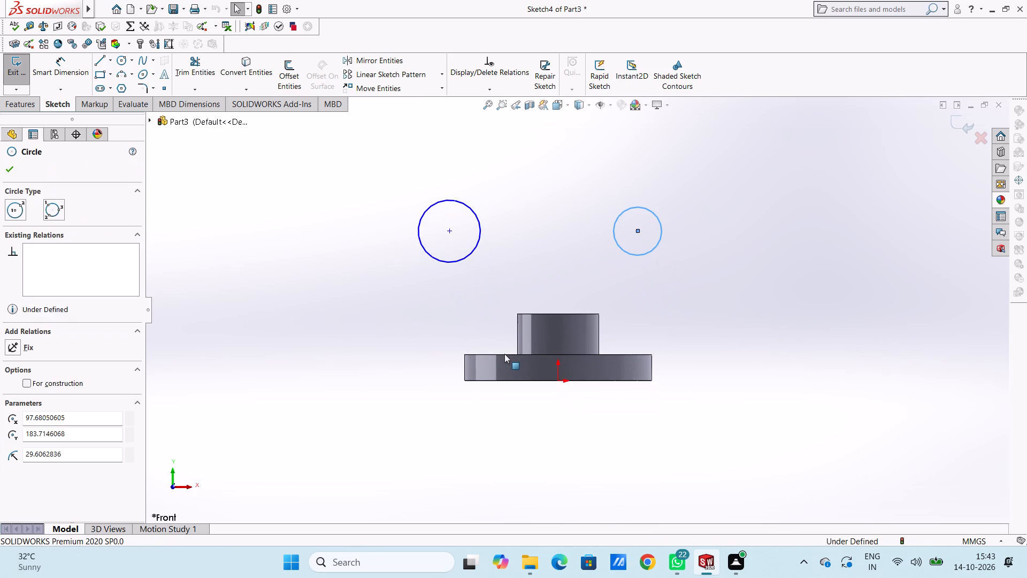
pyautogui.hotkey('ctrl', 'z')
pyautogui.hotkey('ctrl', 'z')
pyautogui.hotkey('ctrl', 'z')
pyautogui.hotkey('ctrl', 'z')
pyautogui.hotkey('ctrl', 'z')
pyautogui.hotkey('ctrl', 'z')
pyautogui.hotkey('ctrl', 'z')
pyautogui.hotkey('ctrl', 'z')
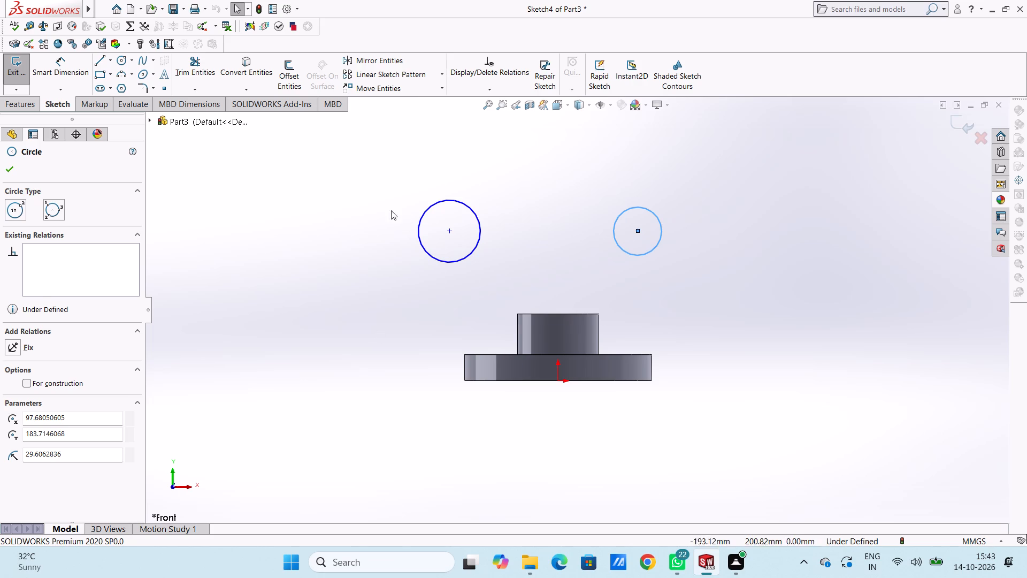
# Delete both freehand circles above the hub from the sketch.
pyautogui.click(382, 194)
pyautogui.moveTo(382, 181); pyautogui.dragTo(676, 284)
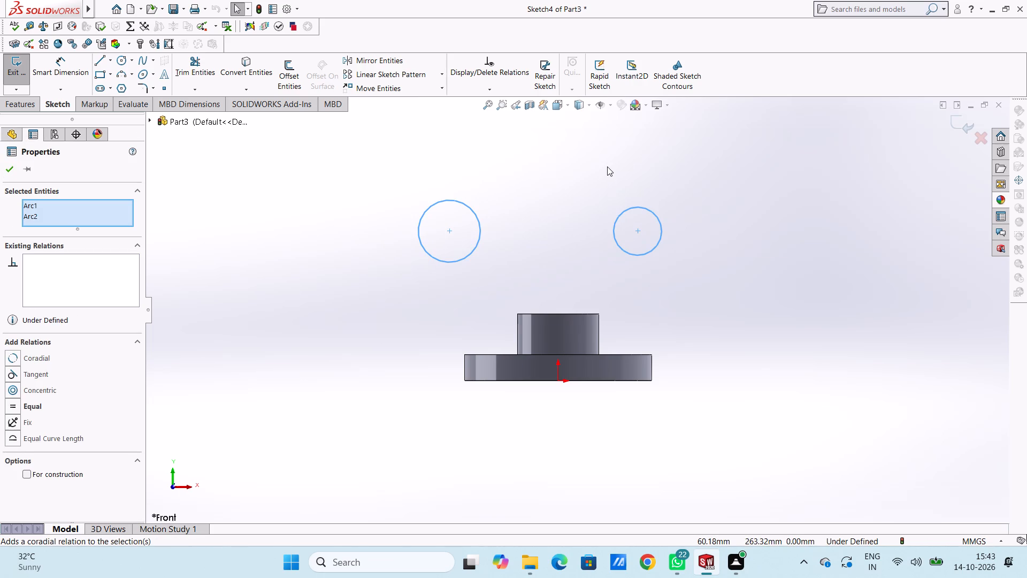
pyautogui.rightClick(607, 166)
pyautogui.click(637, 322)
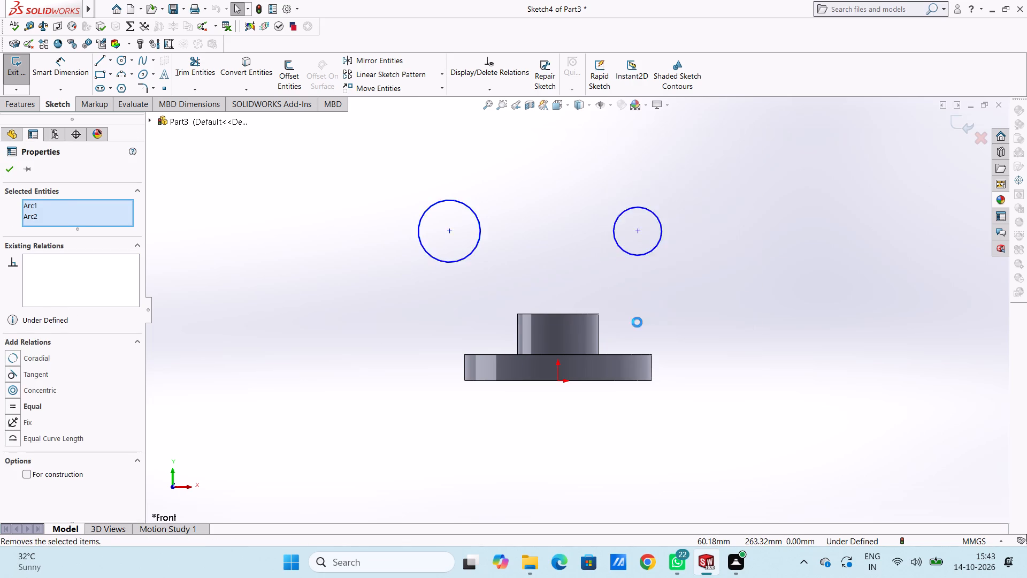
pyautogui.click(591, 258)
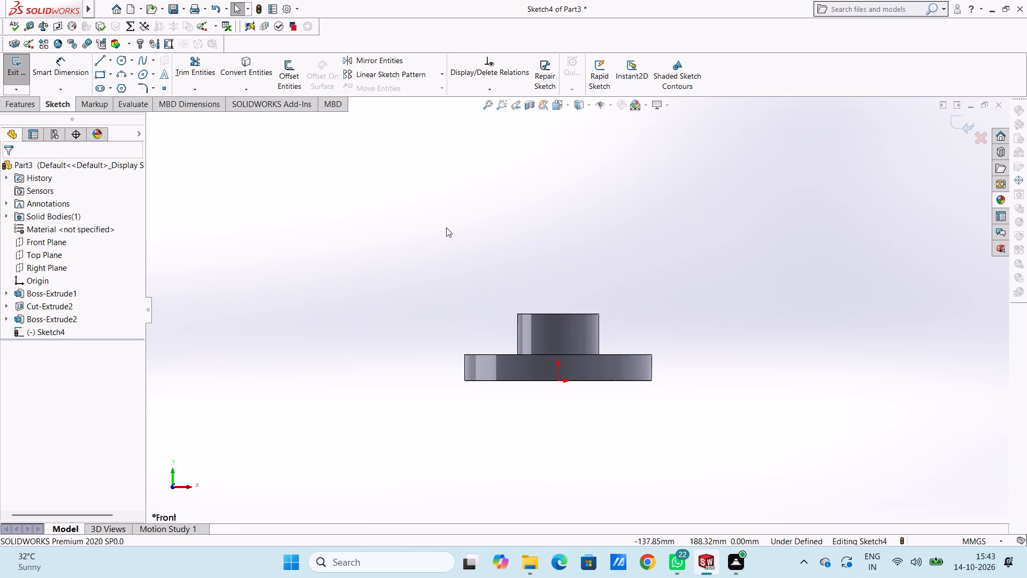
pyautogui.press('Escape')
# Close the emptied path sketch and return to the part.
pyautogui.hotkey('ctrl', '5')
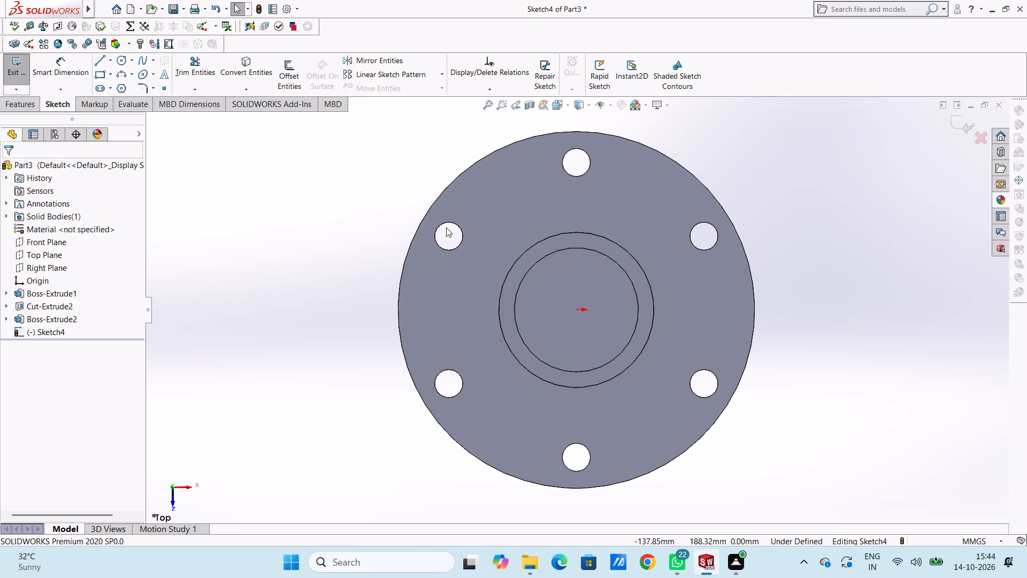
pyautogui.scroll(6, 423, 231)
pyautogui.scroll(-2, 631, 318)
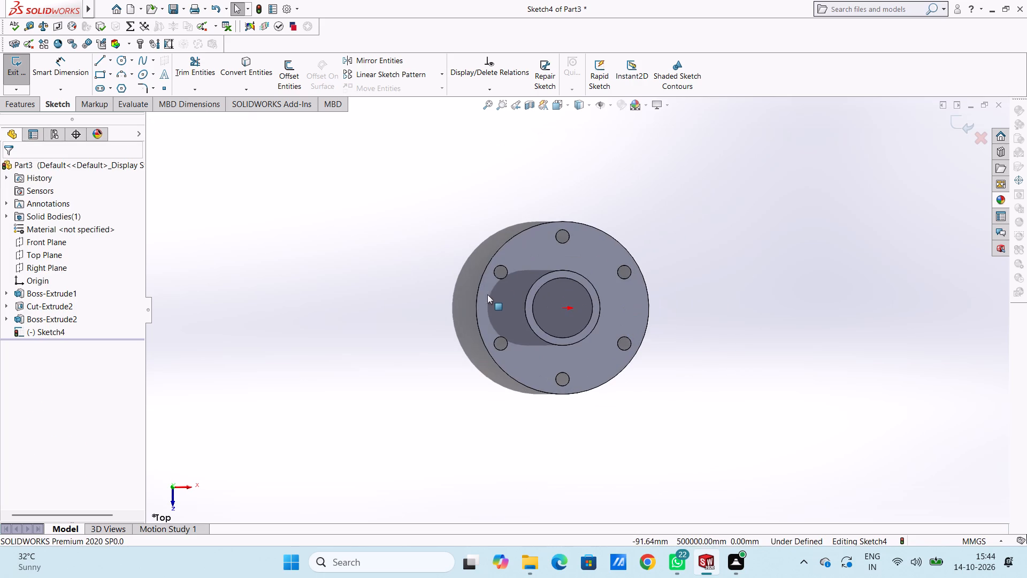
pyautogui.click(55, 244)
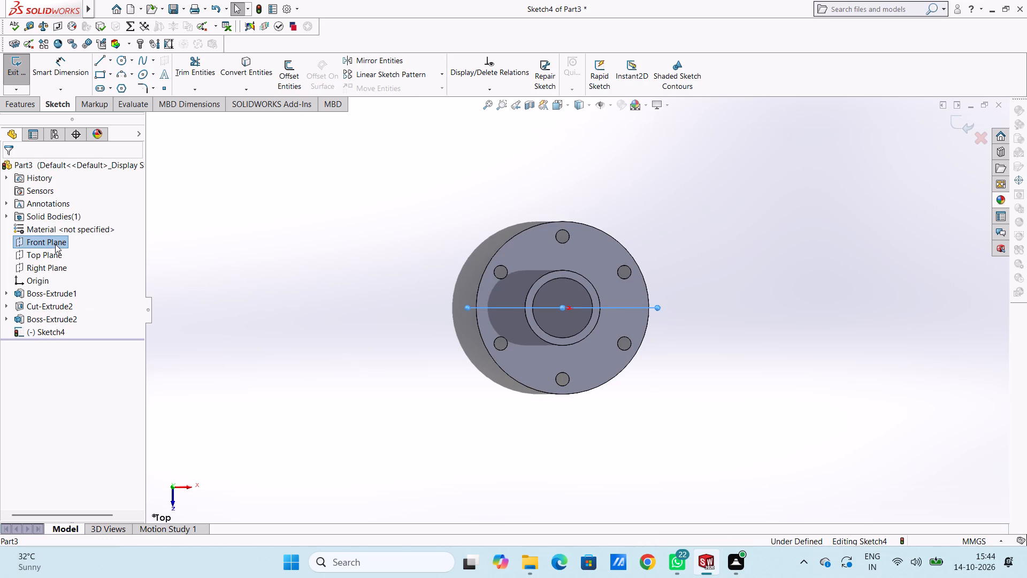
pyautogui.click(67, 229)
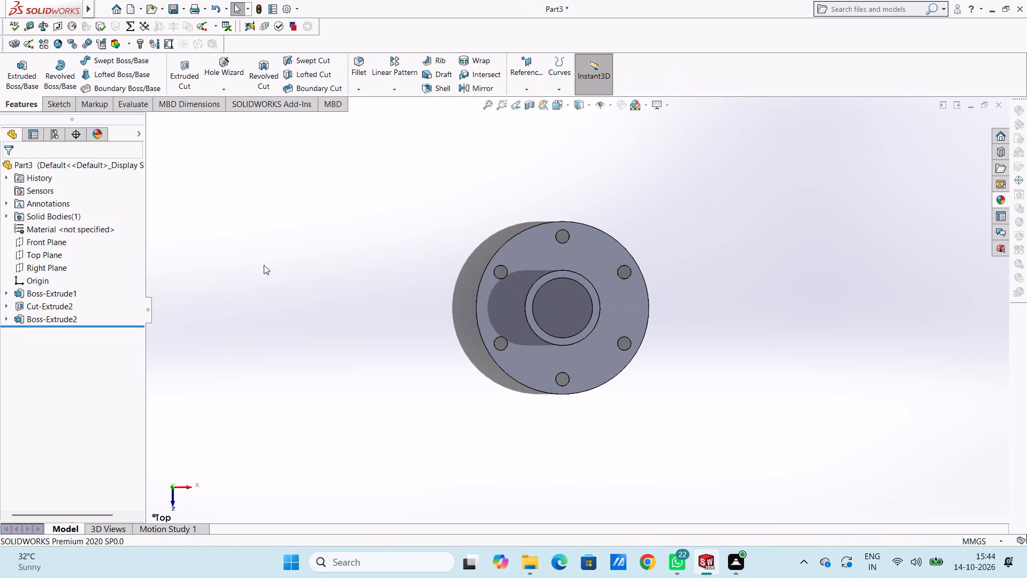
pyautogui.click(275, 267)
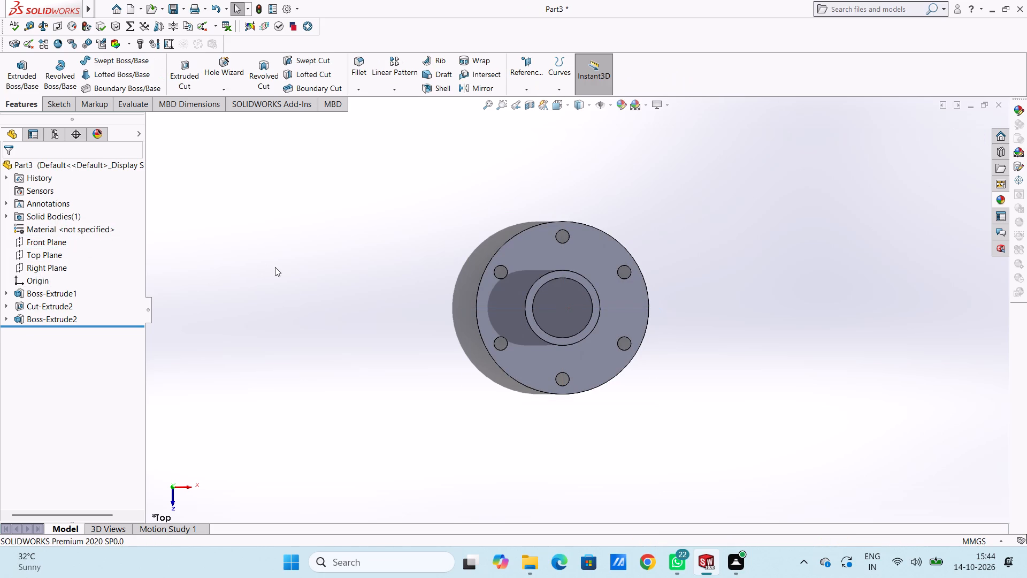
# Sketch a circle of about 145 mm radius on the Front Plane, centred about 244 mm directly above the origin.
pyautogui.hotkey('ctrl', '1')
pyautogui.scroll(4, 275, 267)
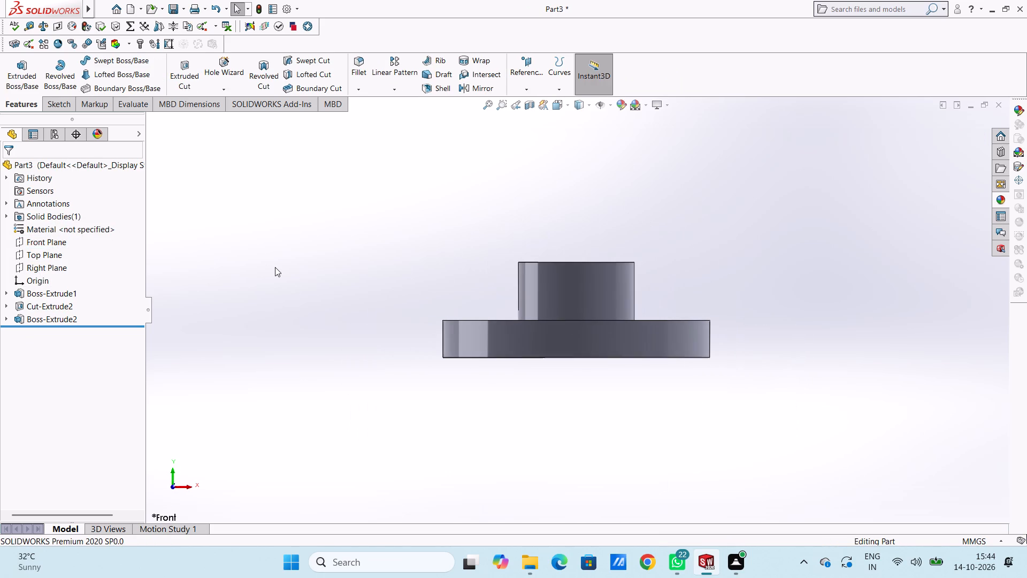
pyautogui.scroll(4, 517, 193)
pyautogui.scroll(-2, 692, 199)
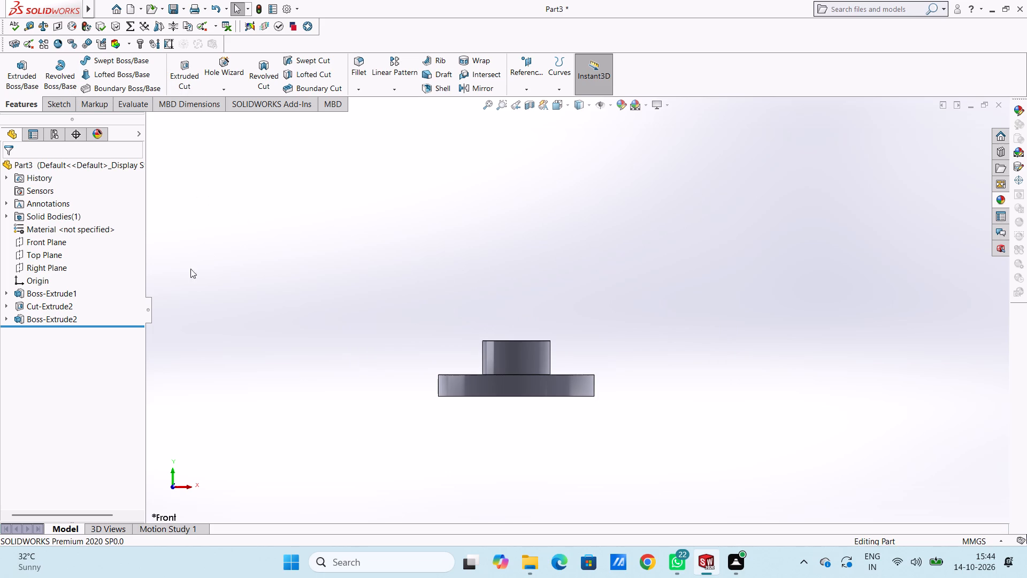
pyautogui.click(37, 240)
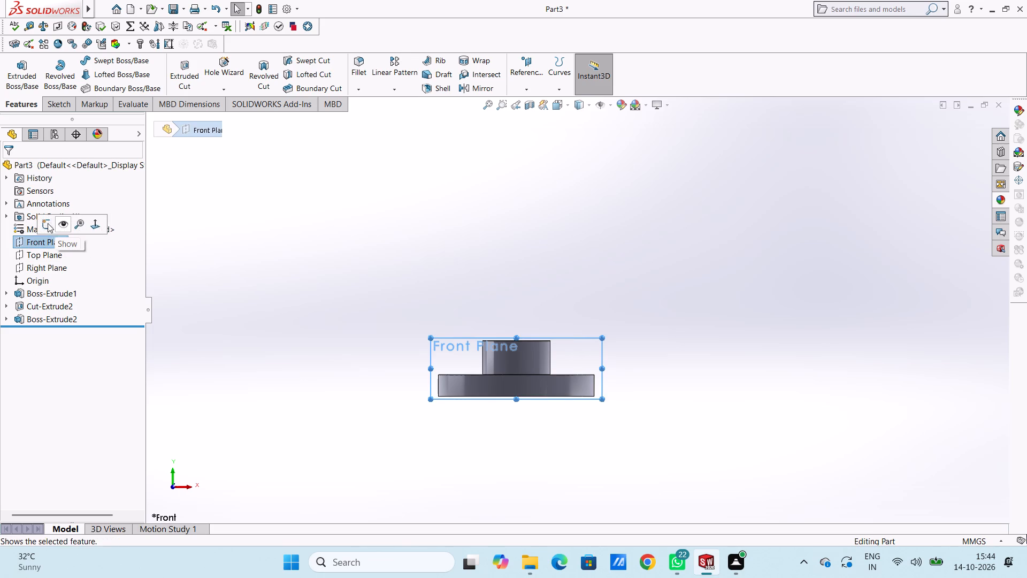
pyautogui.click(46, 222)
pyautogui.click(246, 235)
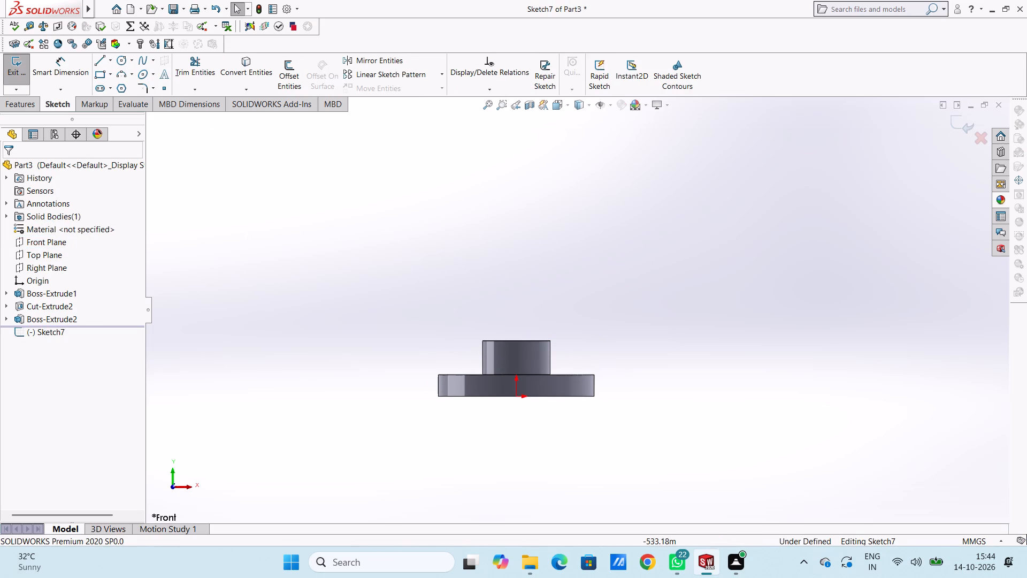
pyautogui.click(120, 65)
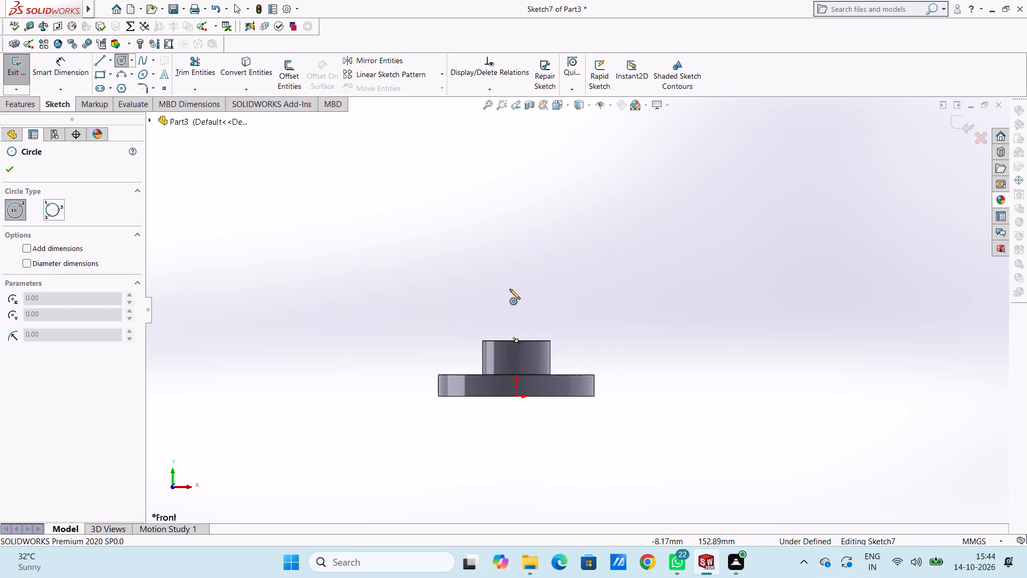
pyautogui.click(516, 231)
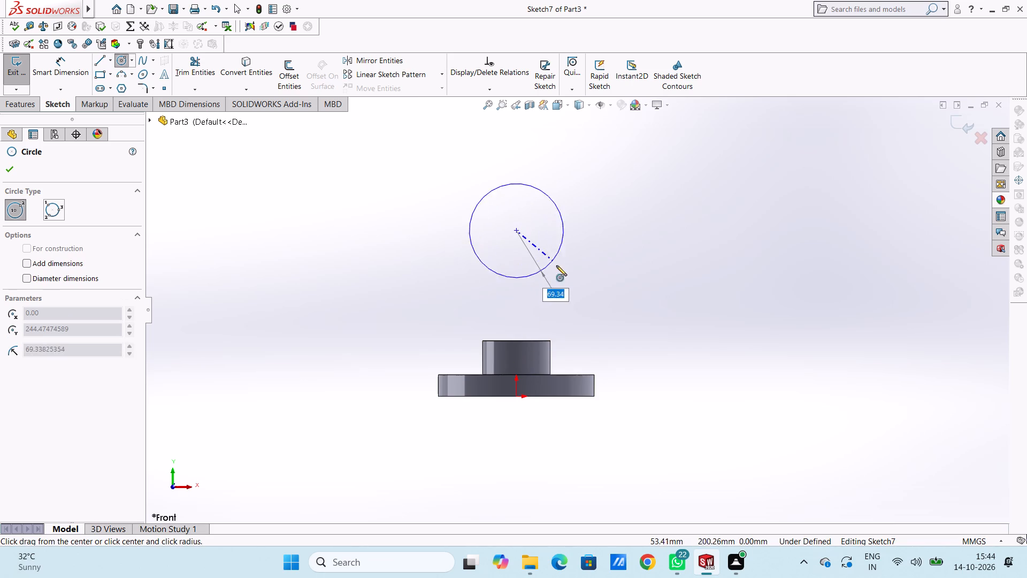
pyautogui.click(517, 329)
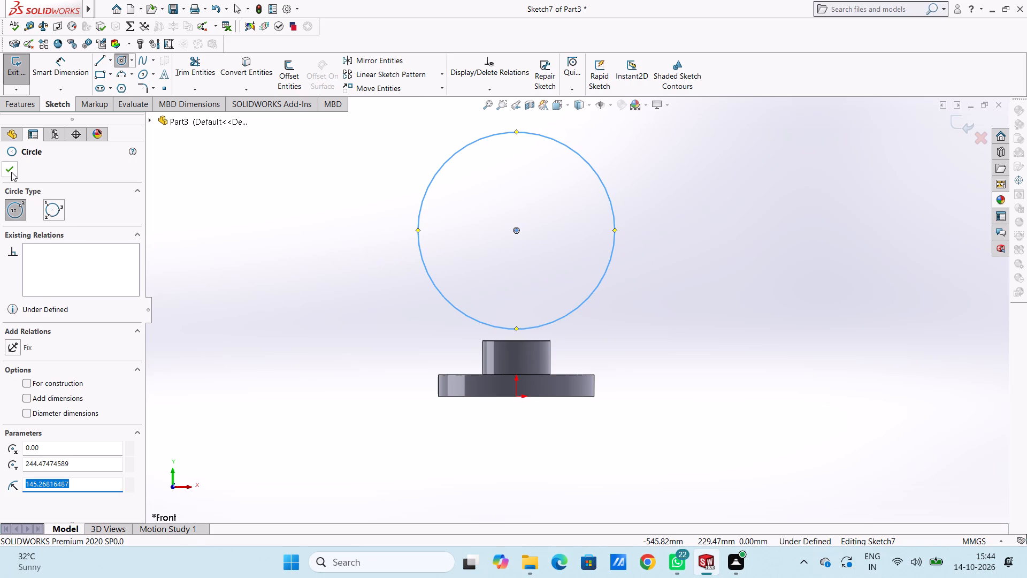
pyautogui.click(11, 171)
pyautogui.click(341, 309)
# Dimension the height of the circle's centre above the flange's bottom edge as 200 mm.
pyautogui.scroll(5, 376, 280)
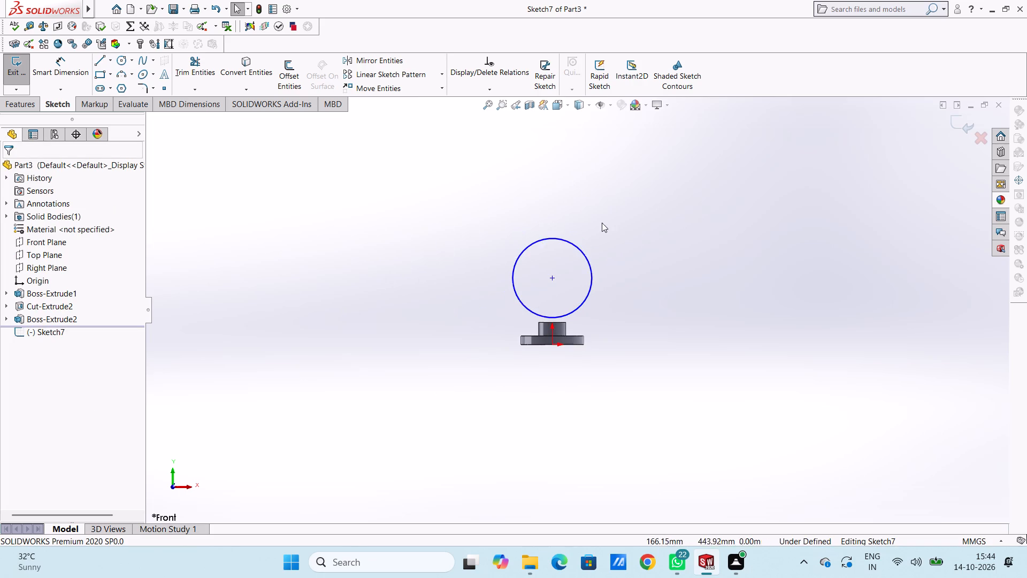
pyautogui.scroll(-2, 609, 225)
pyautogui.click(61, 71)
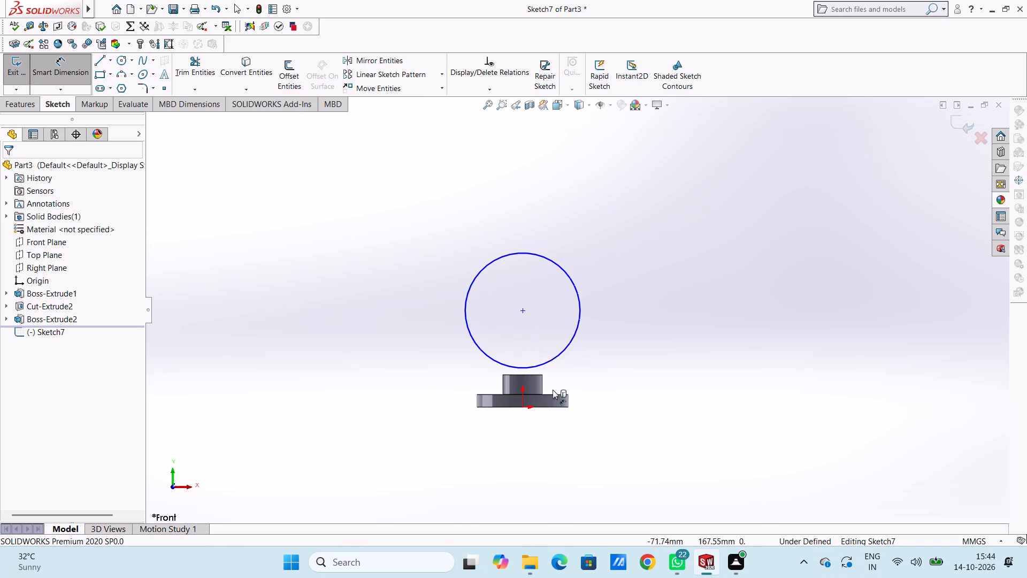
pyautogui.click(540, 408)
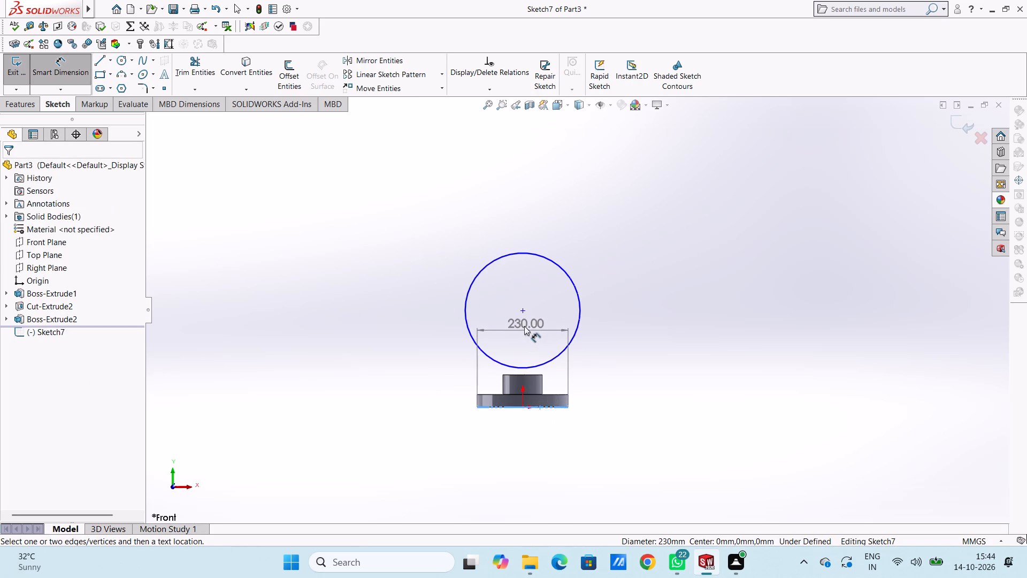
pyautogui.click(522, 310)
pyautogui.click(793, 318)
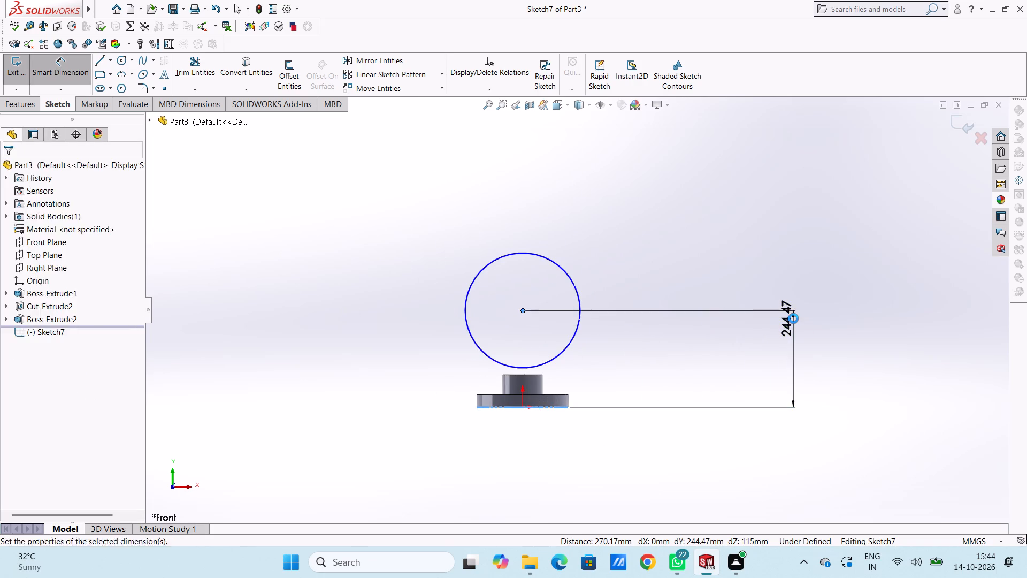
pyautogui.write('200')
pyautogui.press('Return')
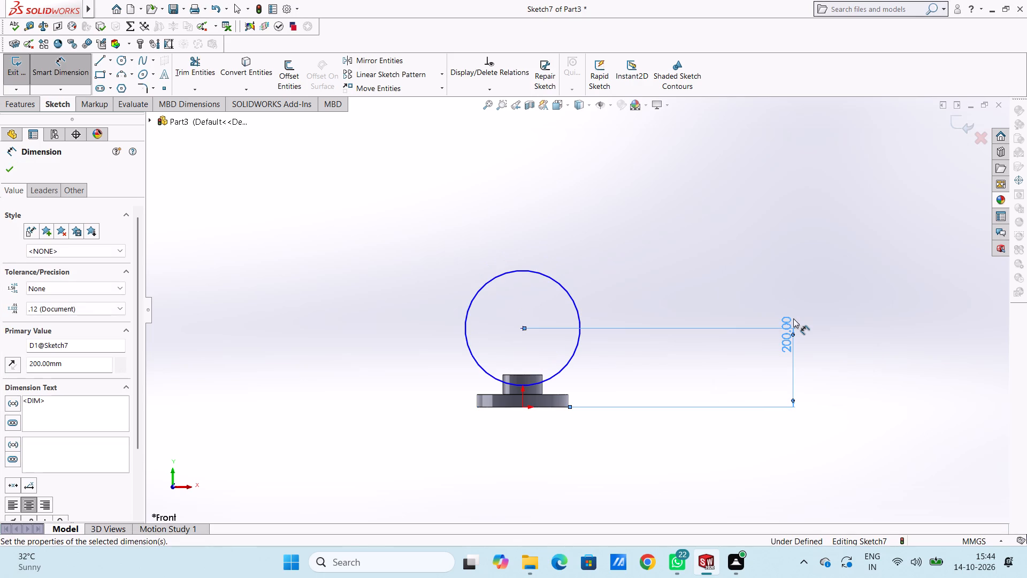
pyautogui.click(639, 282)
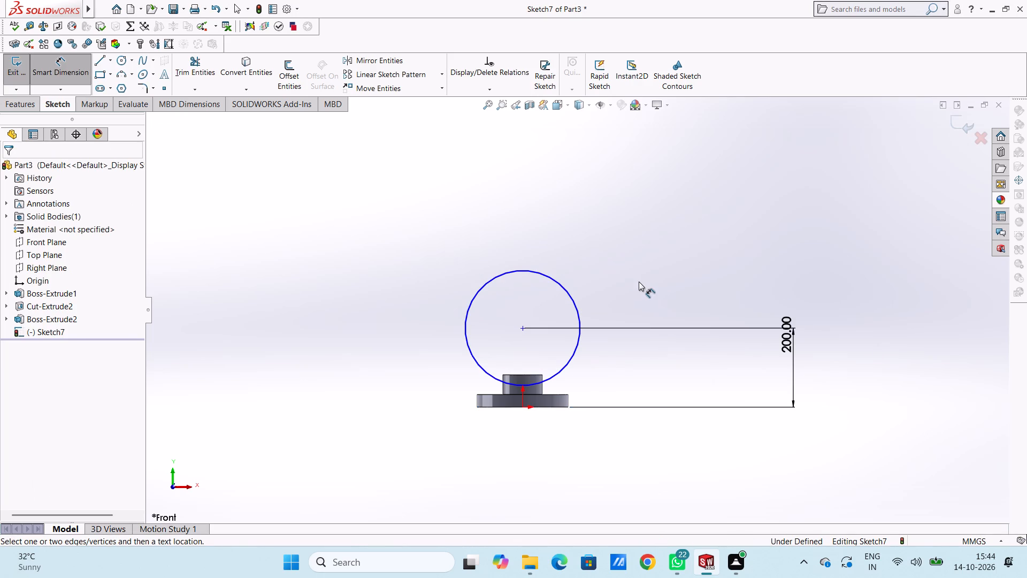
pyautogui.scroll(-2, 539, 397)
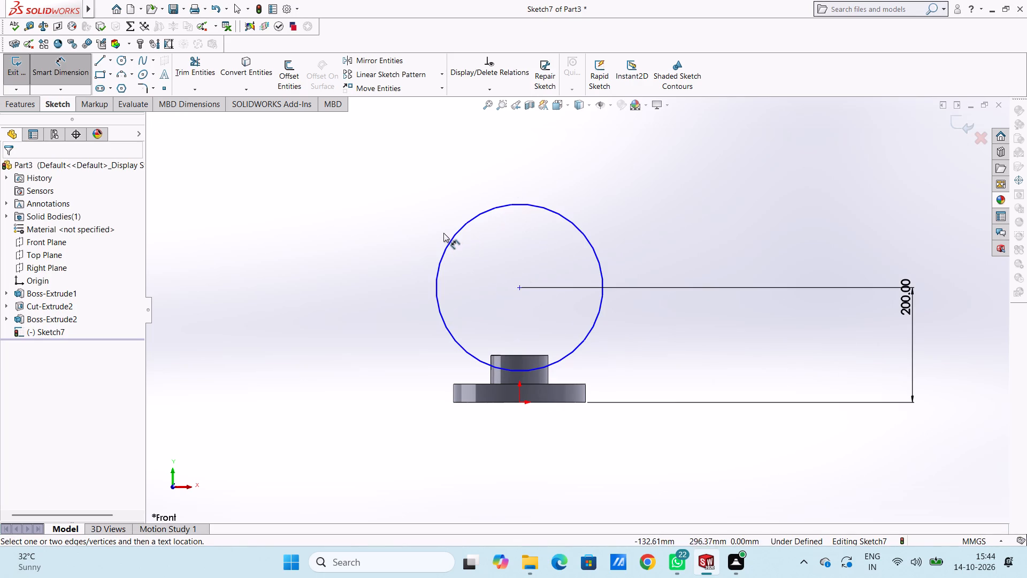
# Dimension the circle's diameter as 200 mm.
pyautogui.click(450, 240)
pyautogui.click(274, 171)
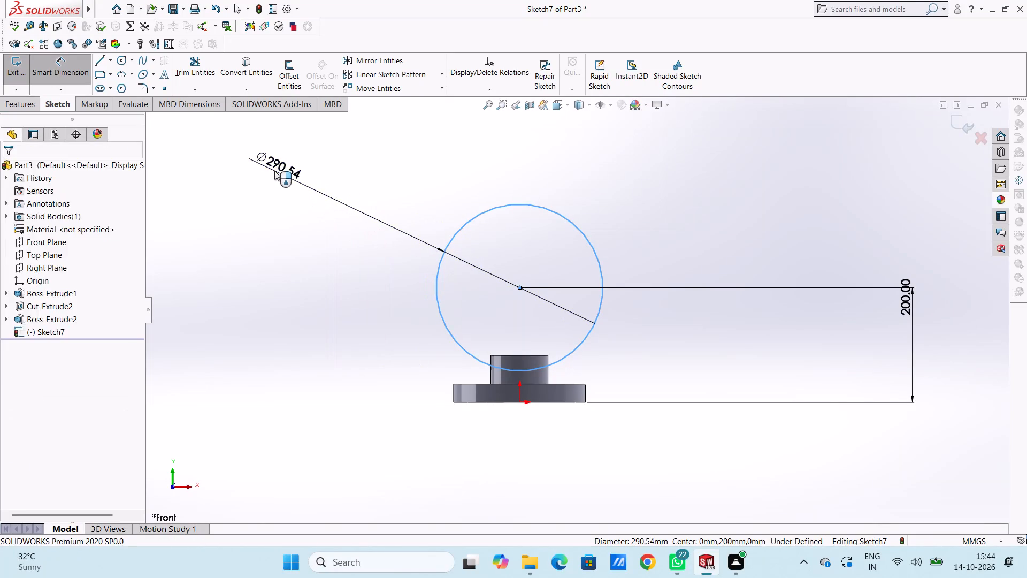
pyautogui.write('200')
pyautogui.press('Return')
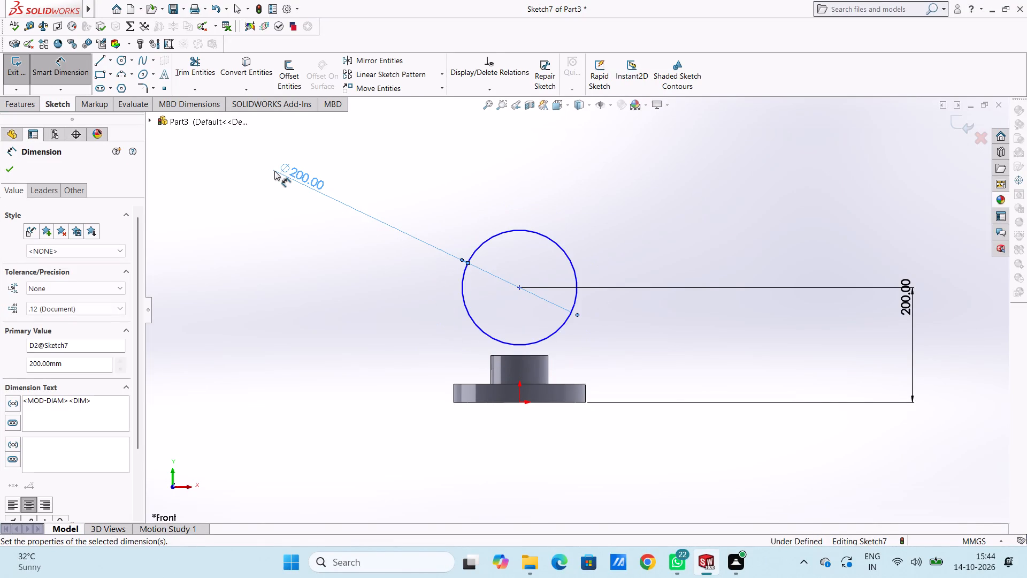
pyautogui.click(328, 298)
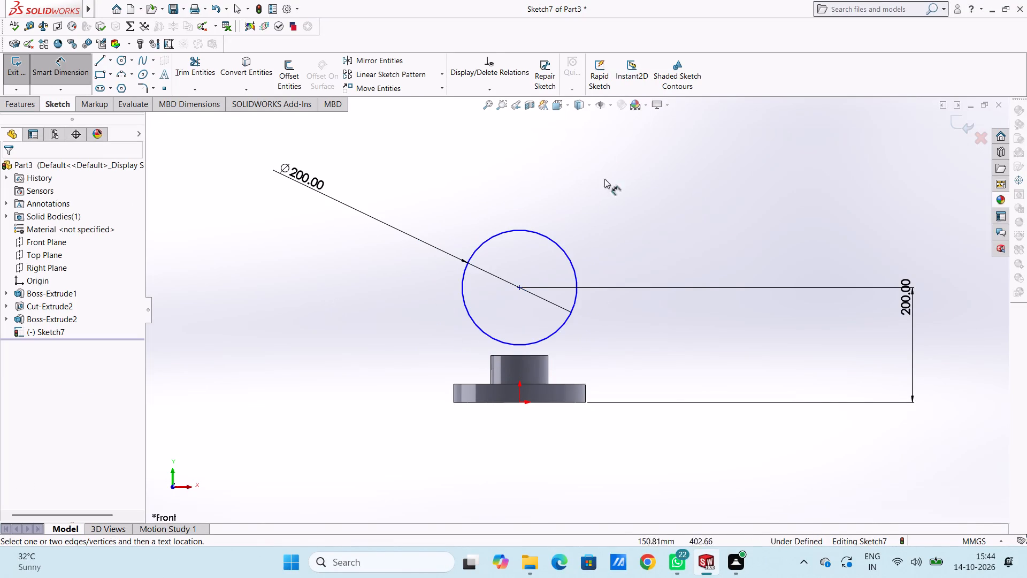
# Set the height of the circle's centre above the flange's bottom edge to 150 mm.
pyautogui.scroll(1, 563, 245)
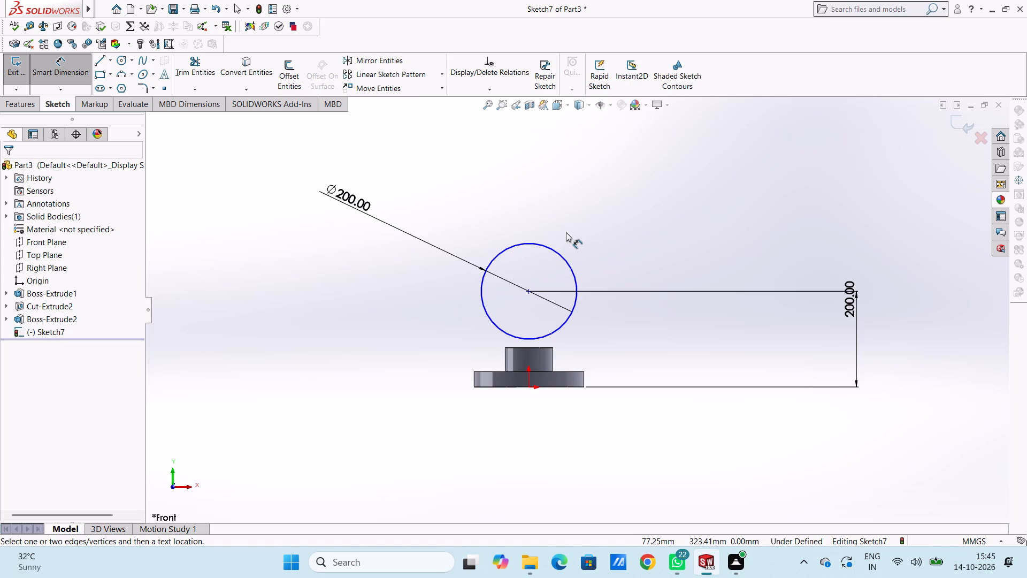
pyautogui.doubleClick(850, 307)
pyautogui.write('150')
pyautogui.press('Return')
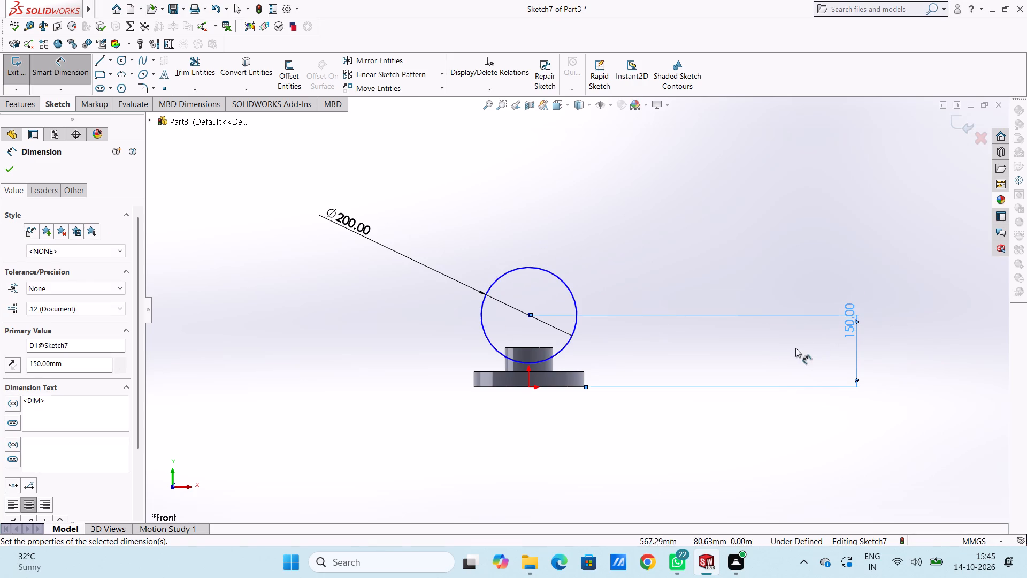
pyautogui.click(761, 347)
# Set the height of the circle's centre above the flange's bottom edge to 180 mm.
pyautogui.doubleClick(844, 321)
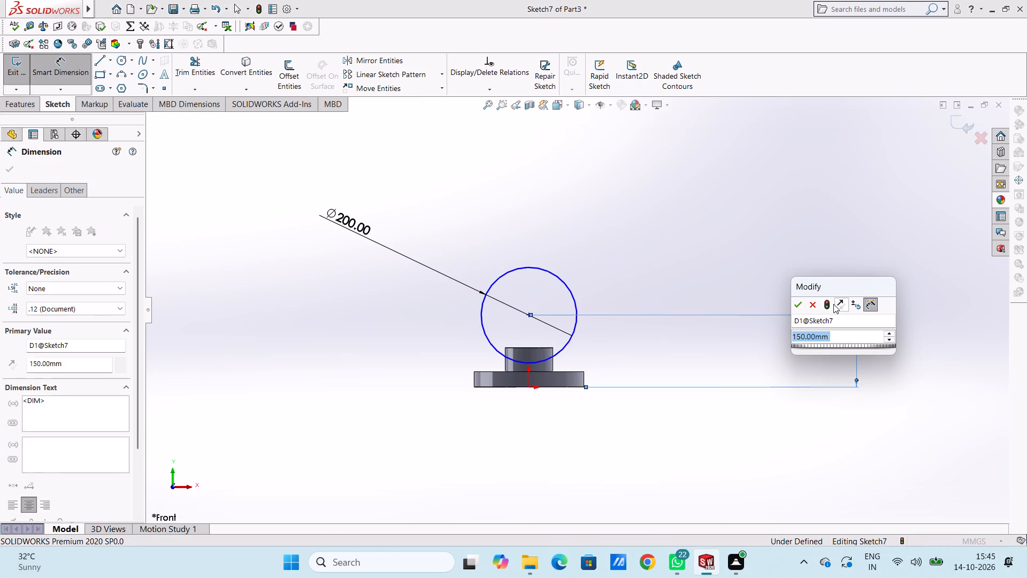
pyautogui.write('180')
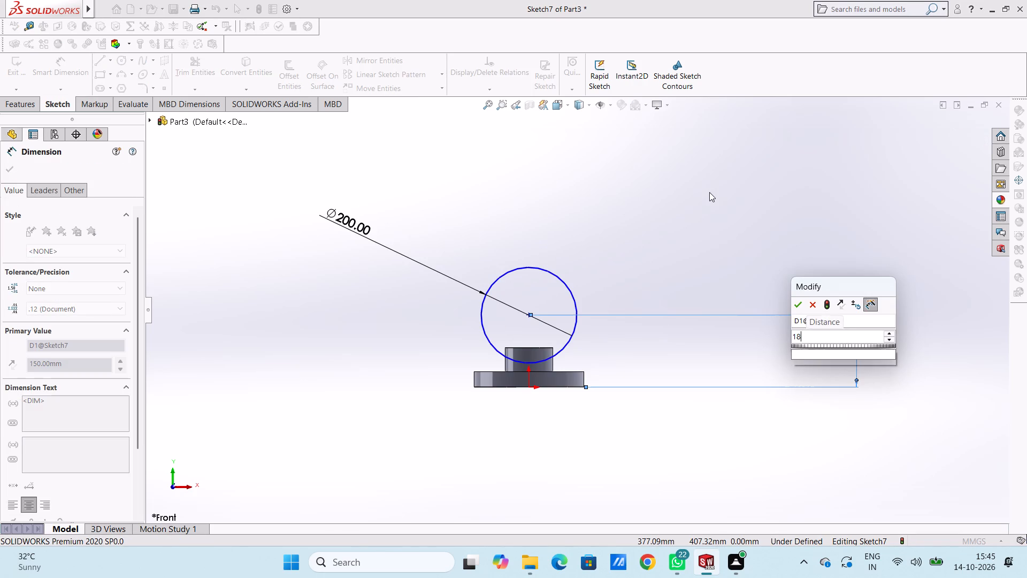
pyautogui.press('Return')
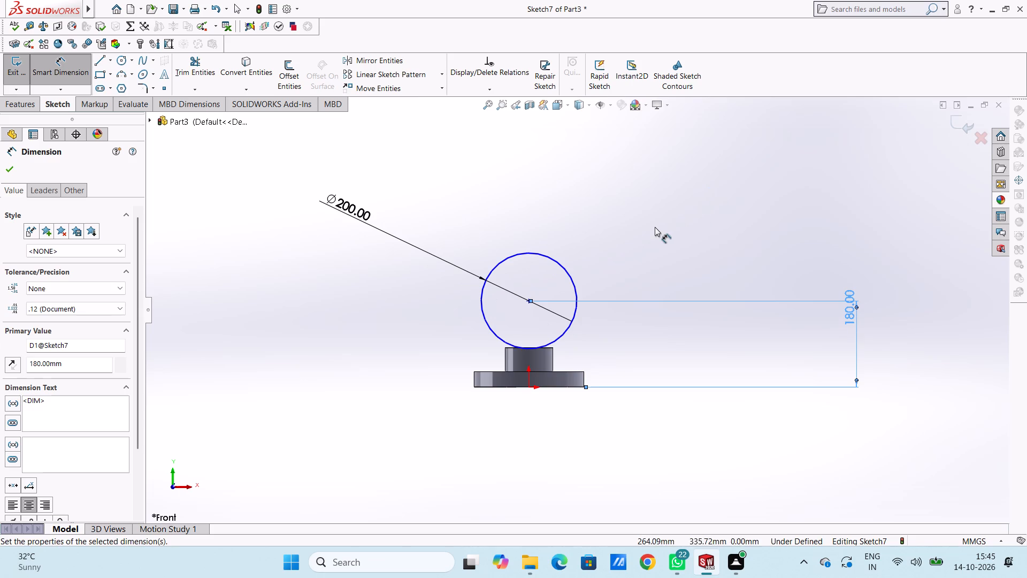
pyautogui.click(655, 227)
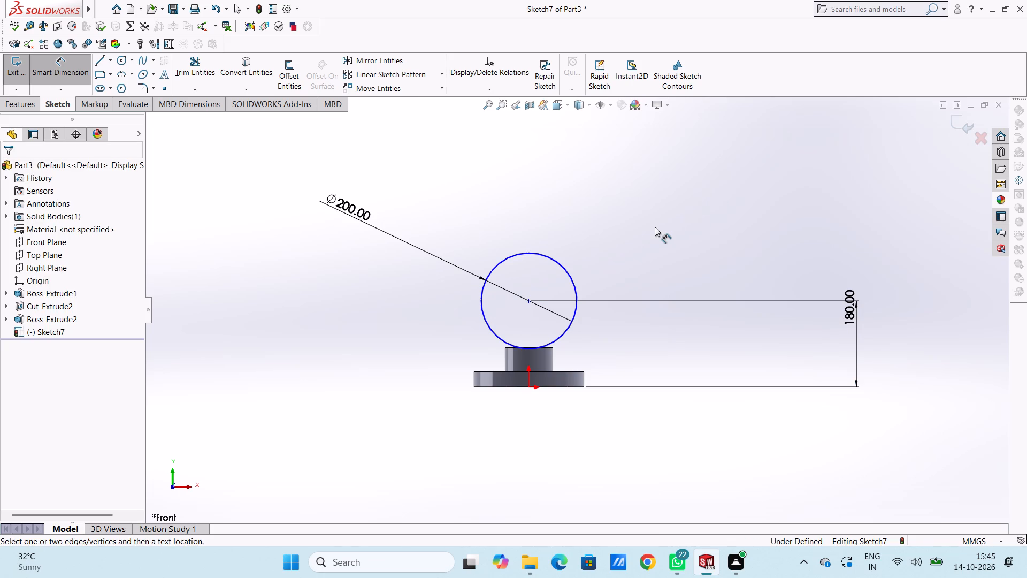
# Dimension the horizontal distance between the circle's centre and the flange's upper outer corner, accepting the distance as drawn.
pyautogui.scroll(-1, 553, 286)
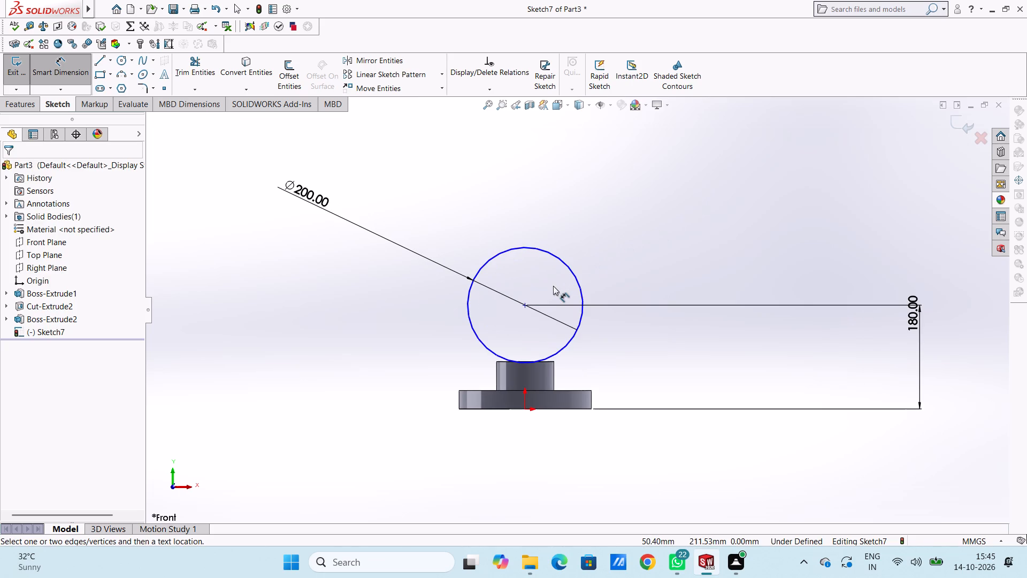
pyautogui.scroll(-1, 537, 315)
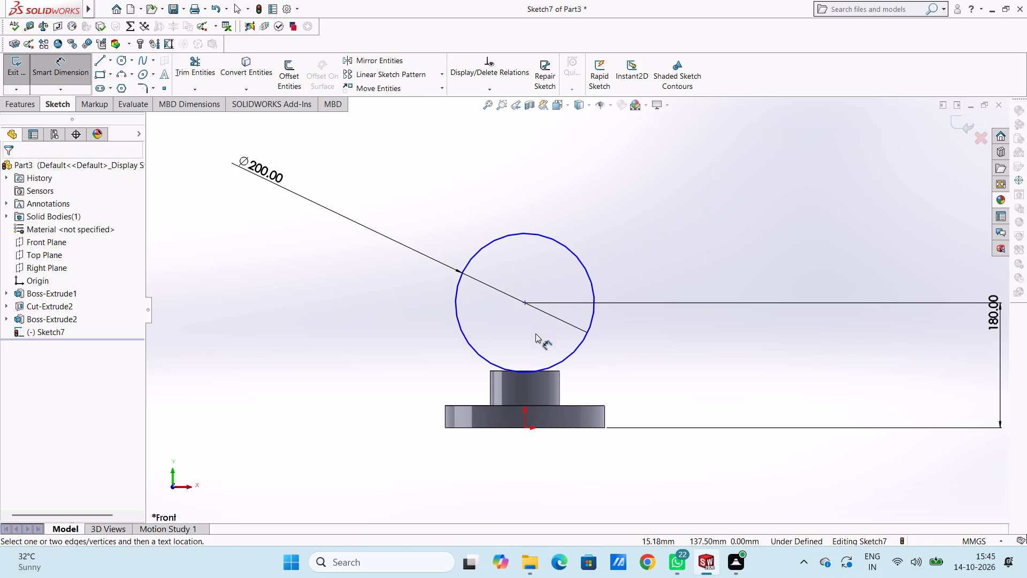
pyautogui.scroll(1, 535, 333)
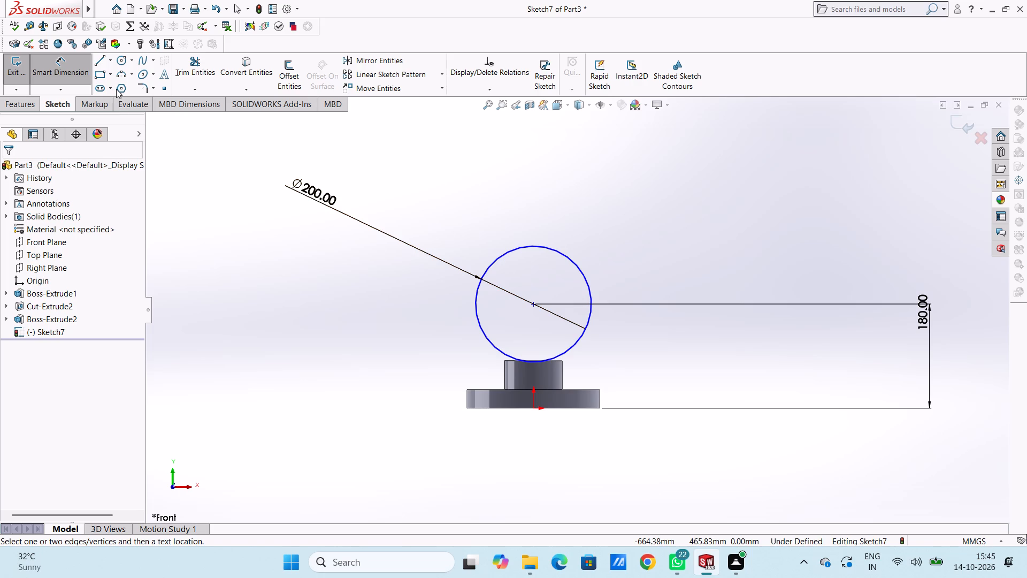
pyautogui.click(534, 303)
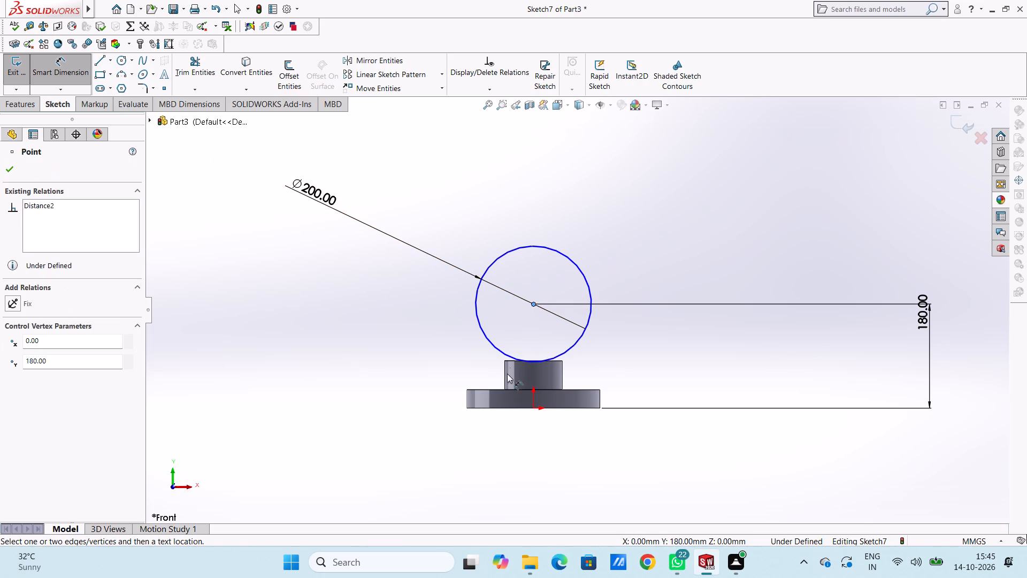
pyautogui.click(466, 391)
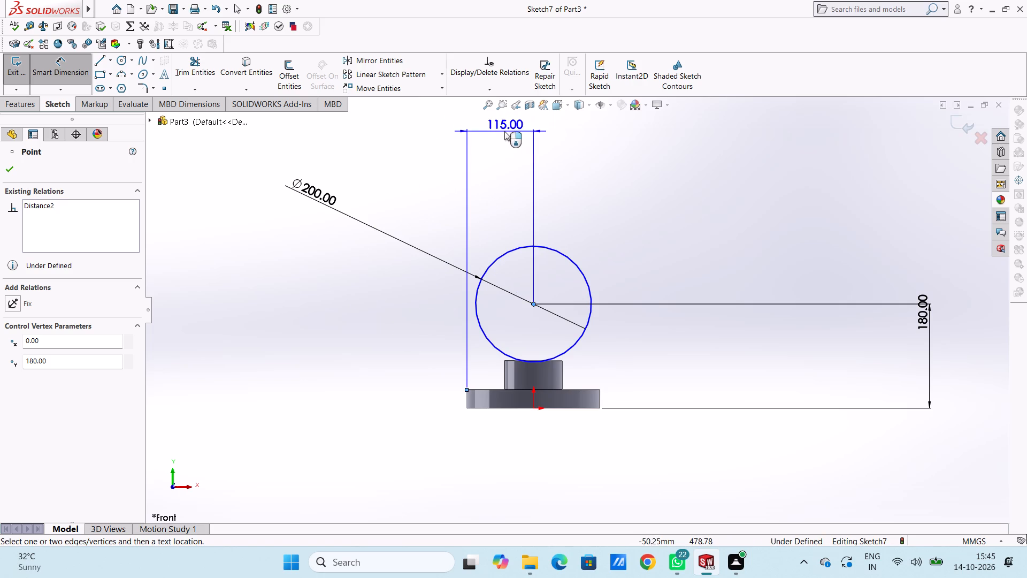
pyautogui.click(479, 135)
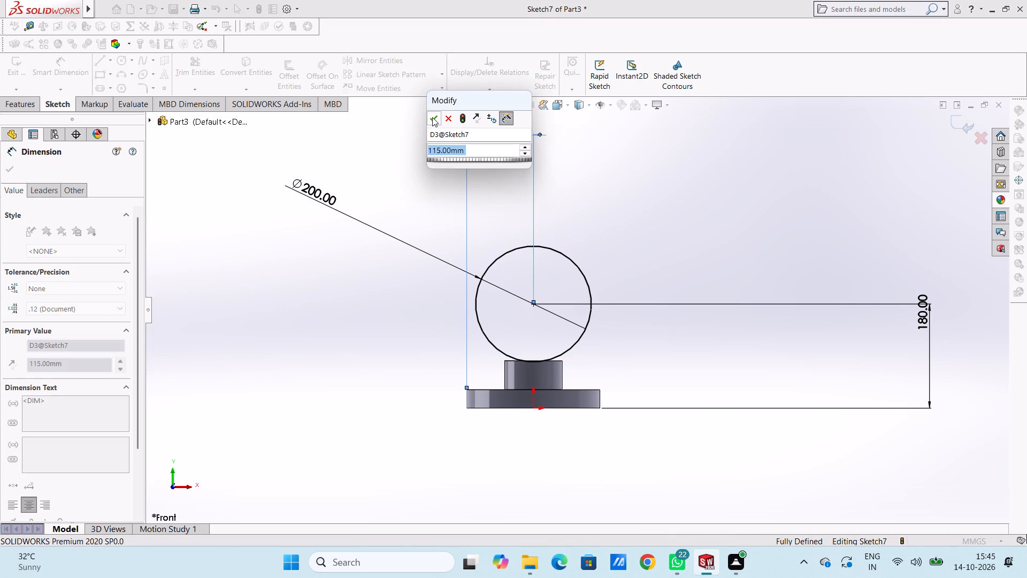
pyautogui.click(432, 117)
pyautogui.click(411, 172)
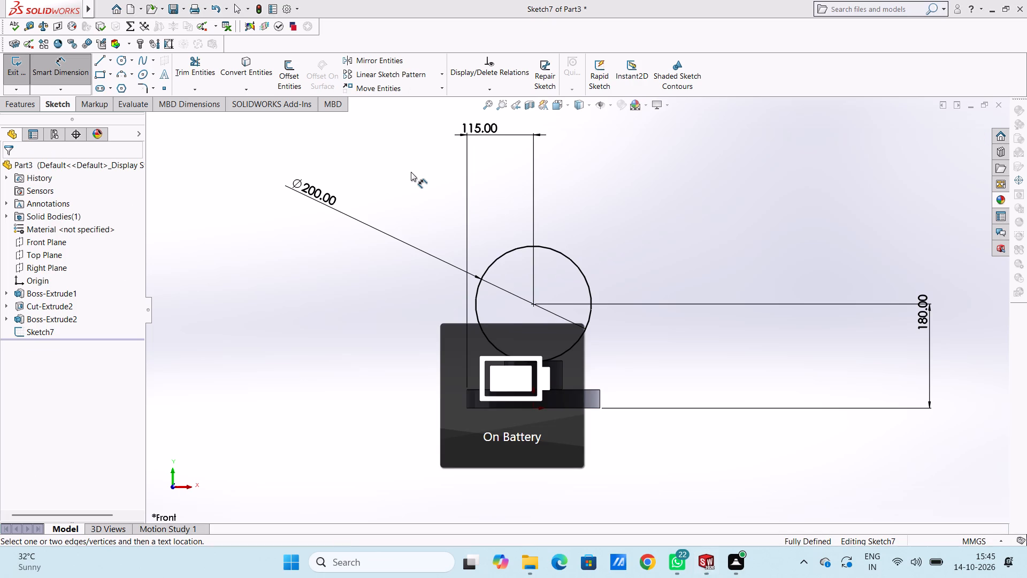
# Draw a horizontal line across the full diameter of the circle, through its centre.
pyautogui.scroll(1, 516, 260)
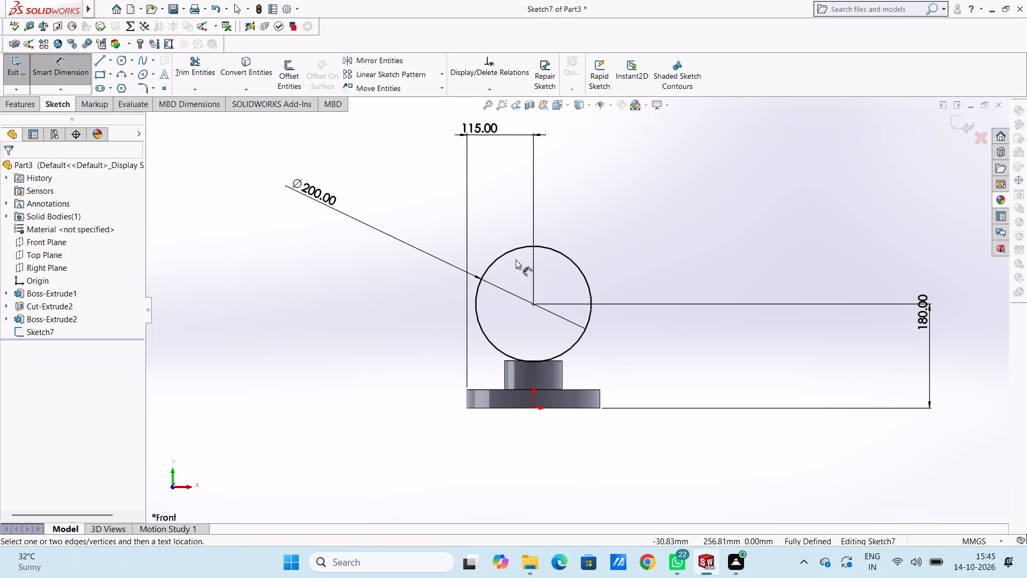
pyautogui.scroll(1, 516, 260)
pyautogui.scroll(-1, 600, 333)
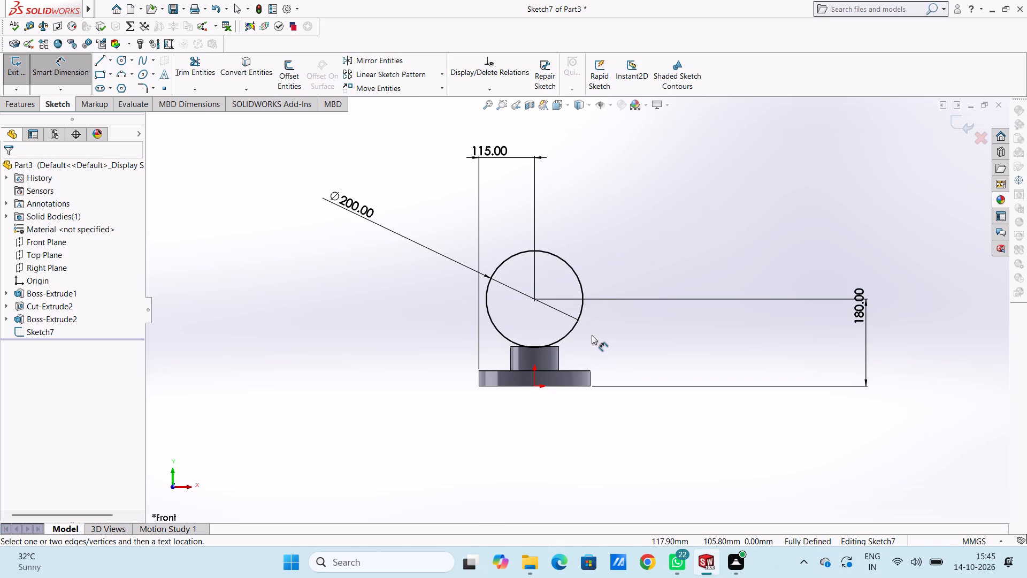
pyautogui.scroll(-2, 589, 276)
pyautogui.click(101, 59)
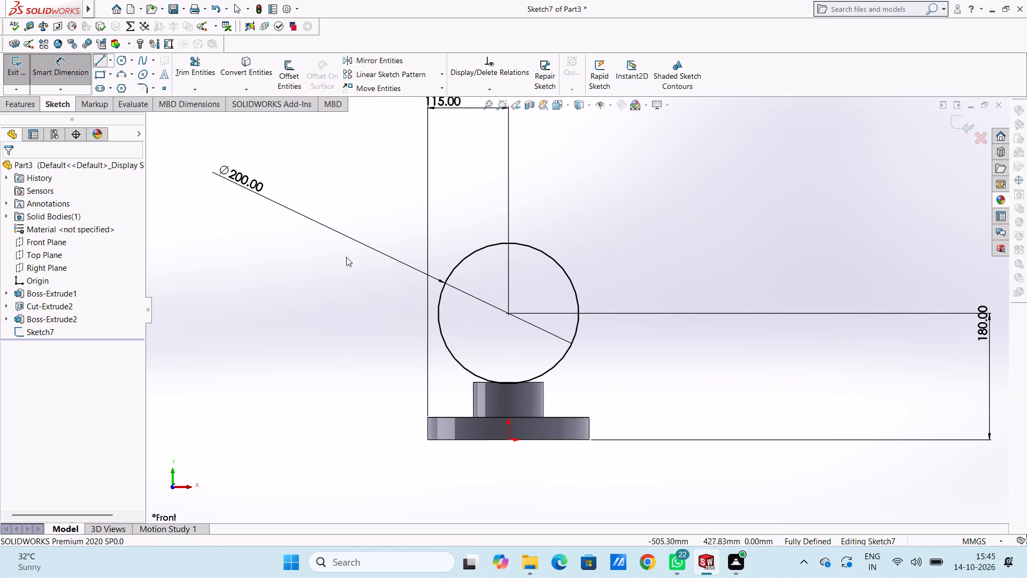
pyautogui.click(435, 314)
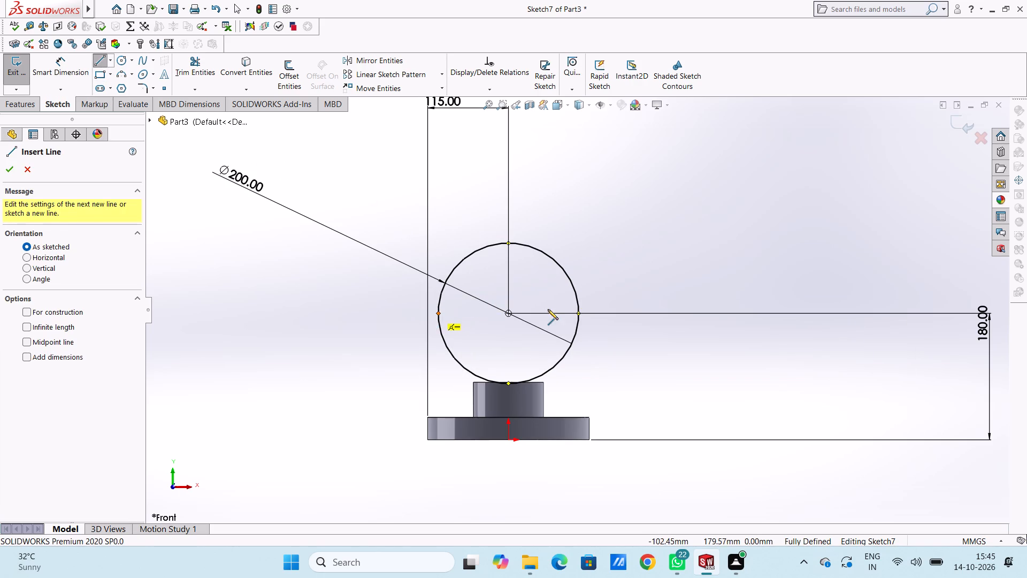
pyautogui.click(578, 315)
pyautogui.rightClick(653, 216)
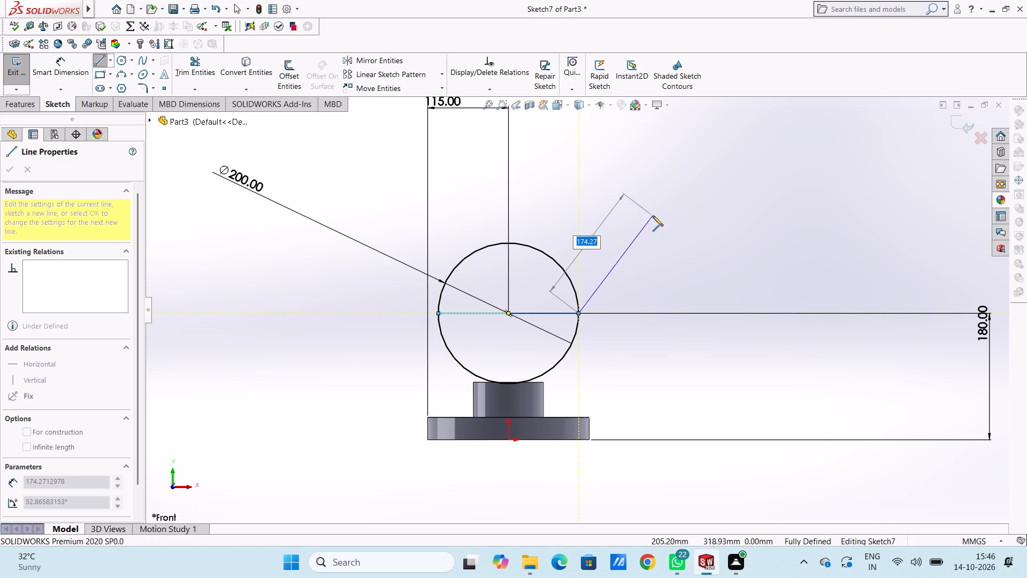
pyautogui.click(658, 219)
pyautogui.click(615, 199)
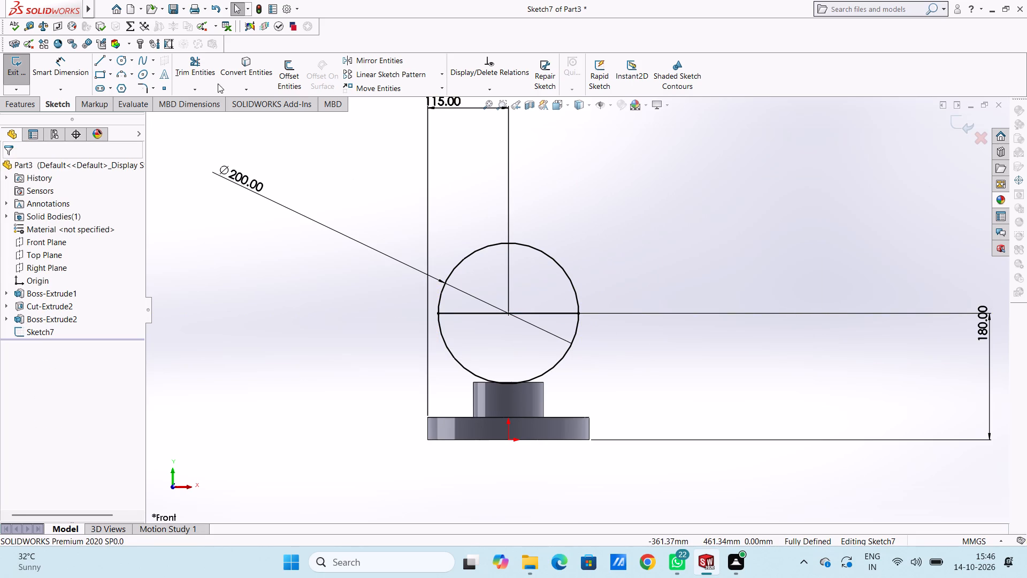
# Trim away the circle's upper half and the diameter line, leaving only the lower semicircular arc.
pyautogui.click(203, 69)
pyautogui.click(466, 258)
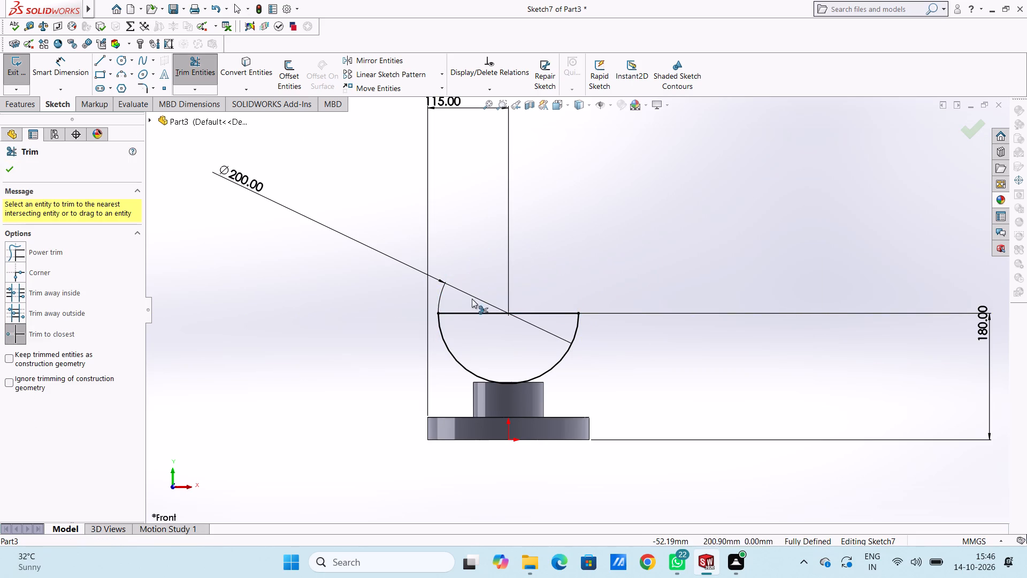
pyautogui.click(470, 313)
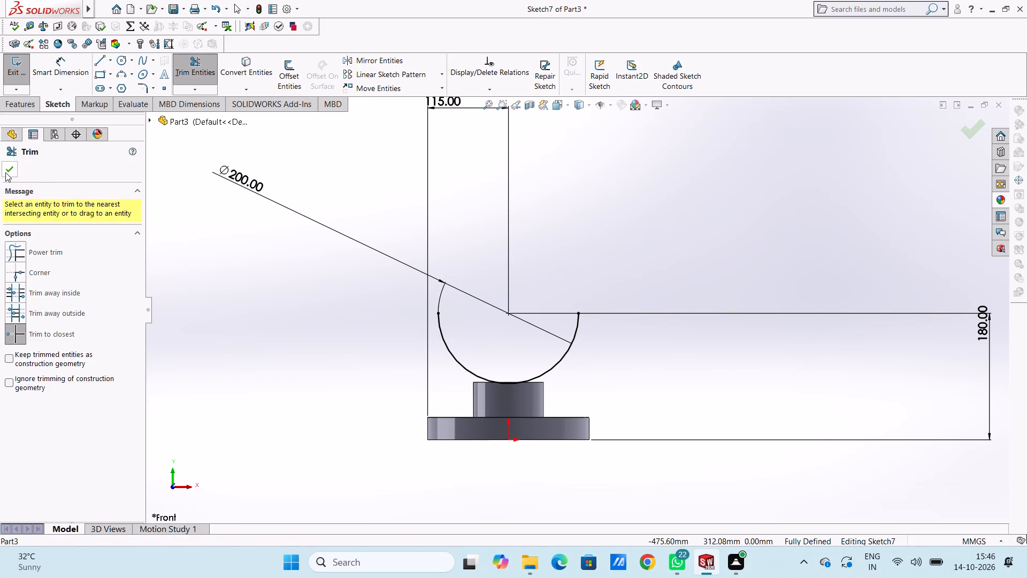
pyautogui.click(5, 172)
pyautogui.click(210, 201)
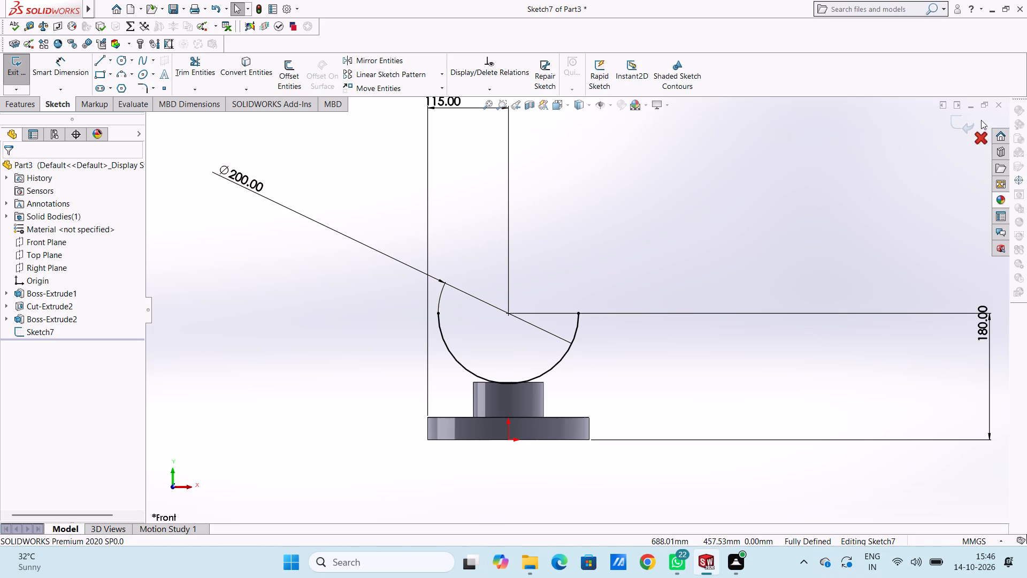
# Exit the semicircular path sketch and return to the part.
pyautogui.click(932, 132)
pyautogui.click(956, 125)
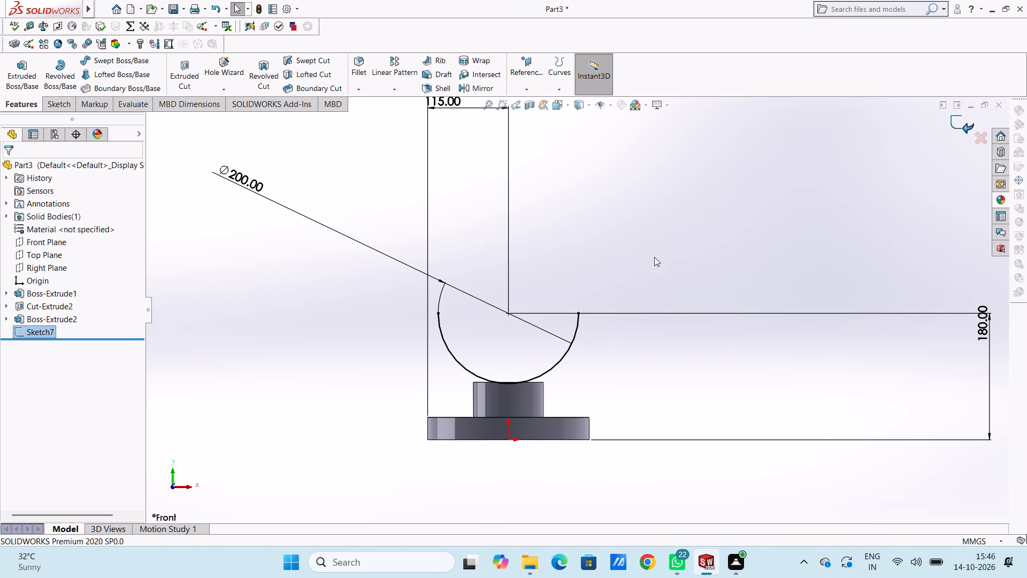
pyautogui.click(613, 264)
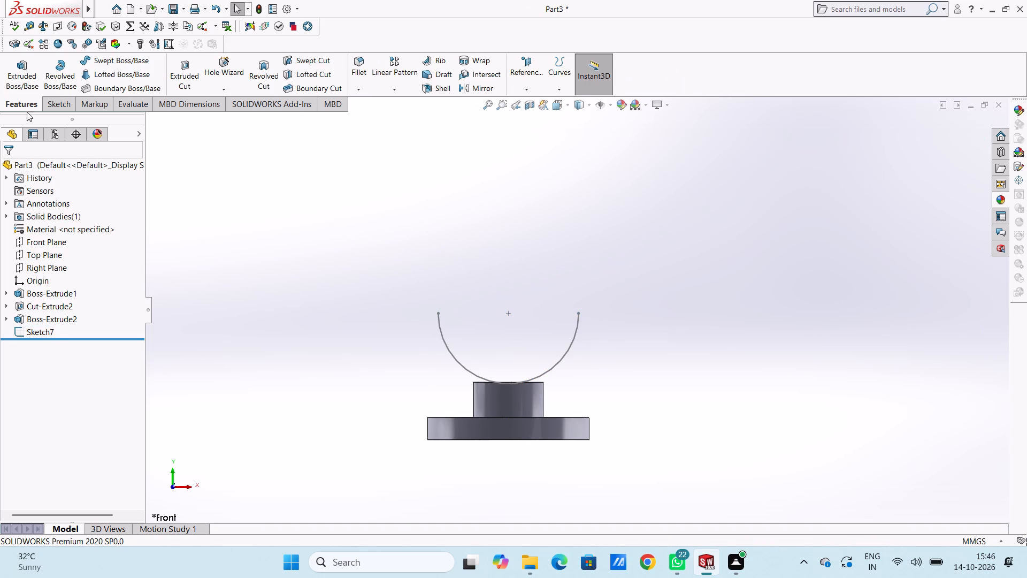
# Create a reference plane offset 180 mm above the Top Plane, level with the ends of the semicircular arc.
pyautogui.click(532, 60)
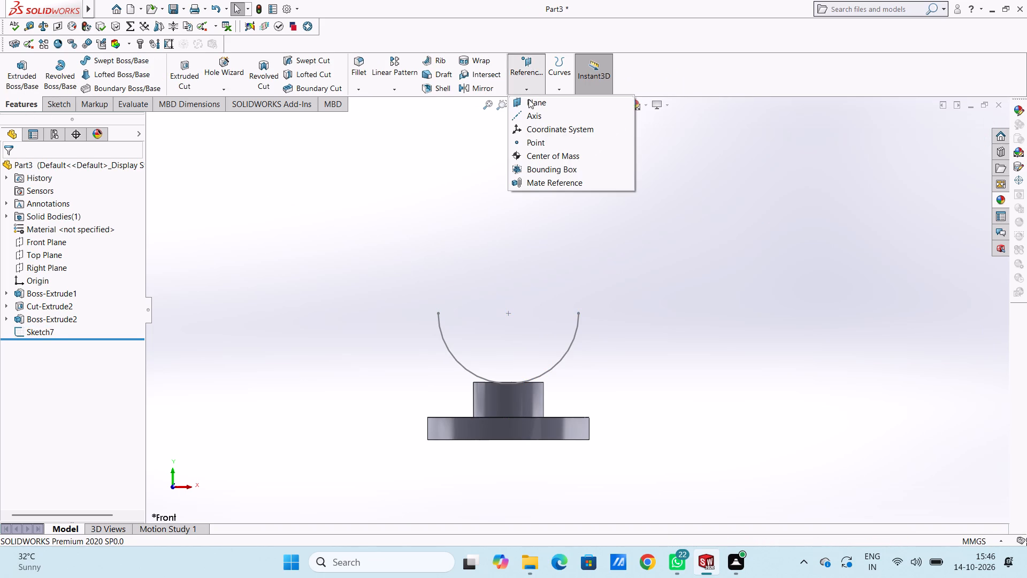
pyautogui.click(534, 103)
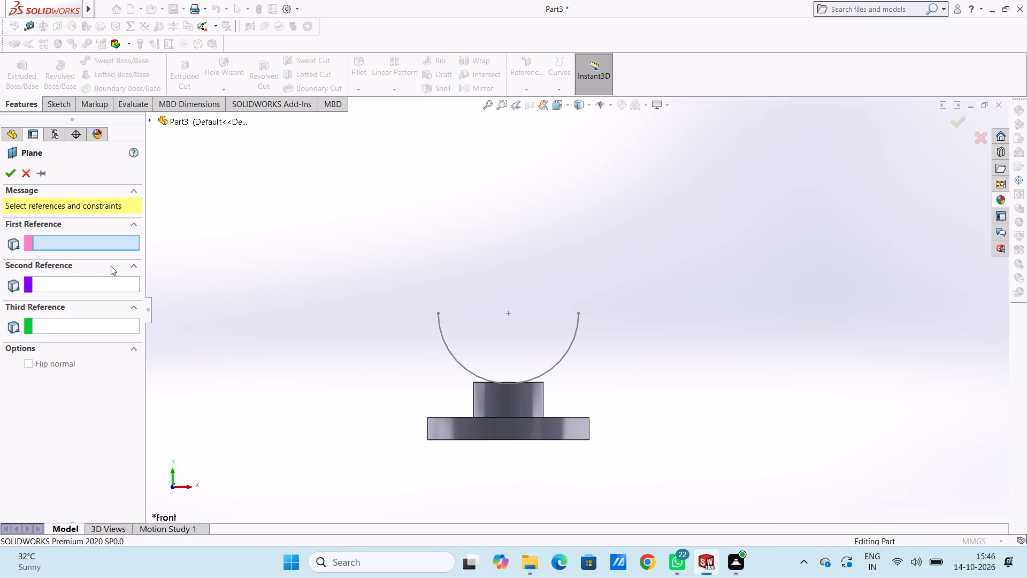
pyautogui.click(187, 116)
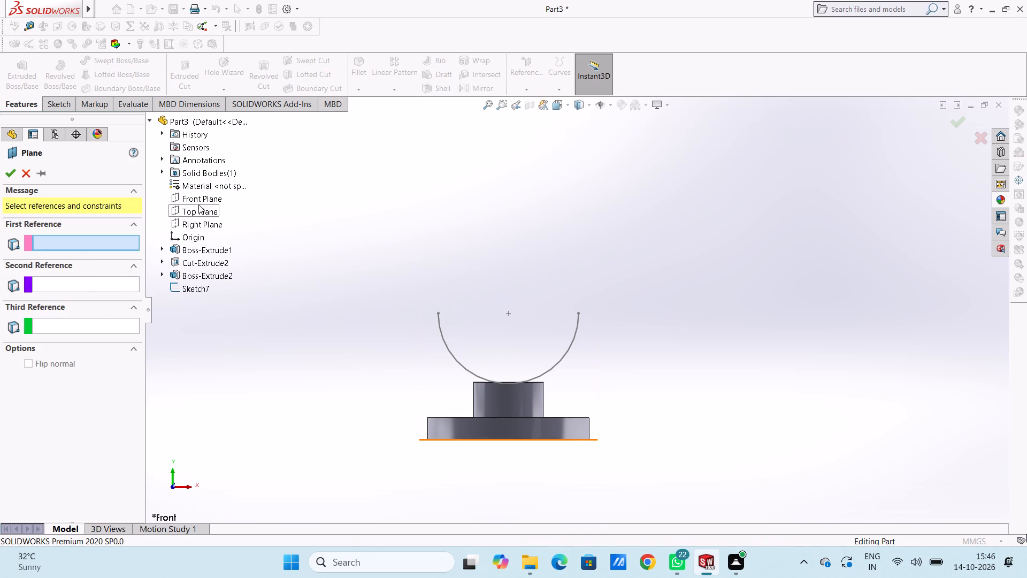
pyautogui.click(205, 216)
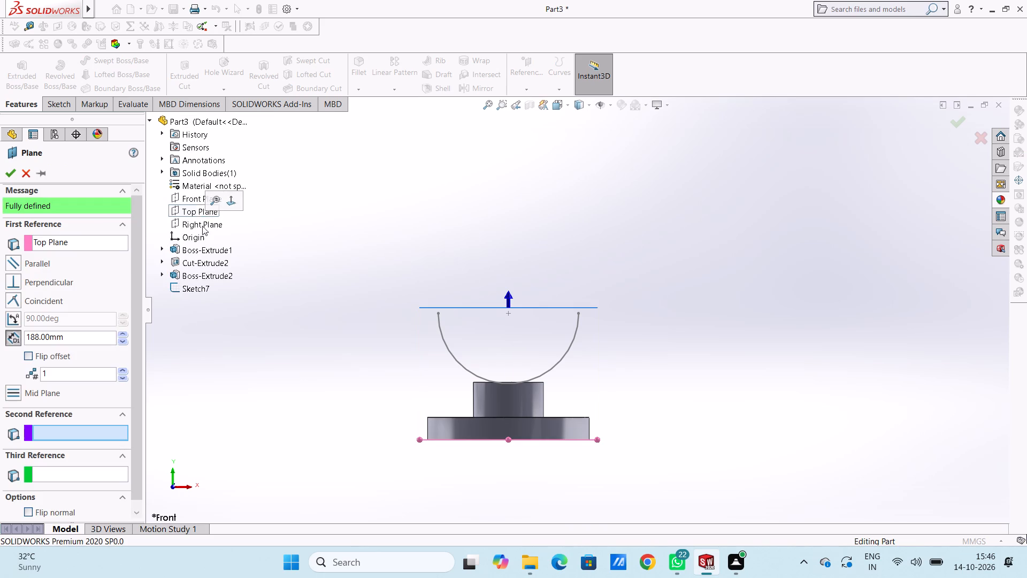
pyautogui.doubleClick(89, 337)
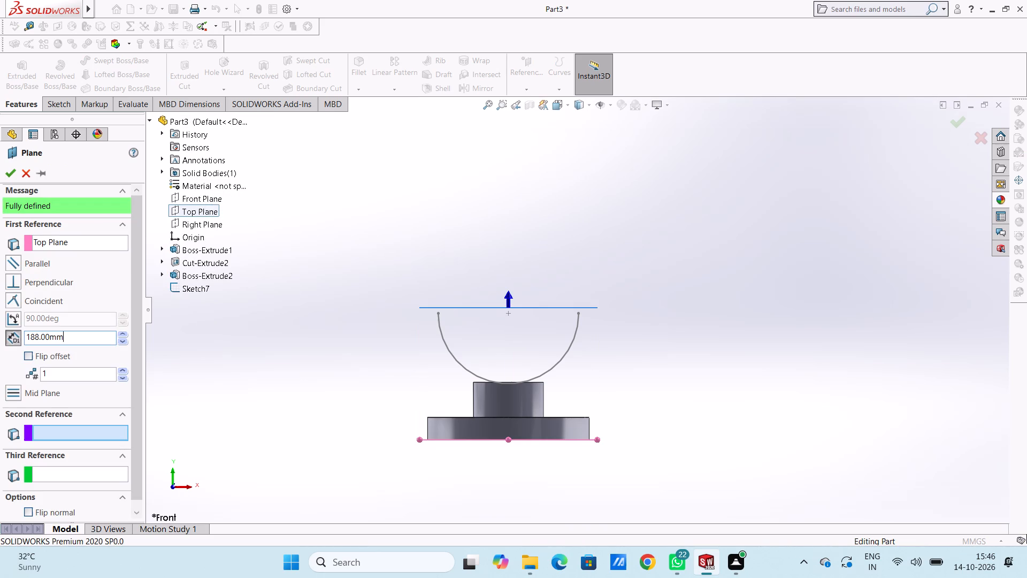
pyautogui.write('180')
pyautogui.press('Return')
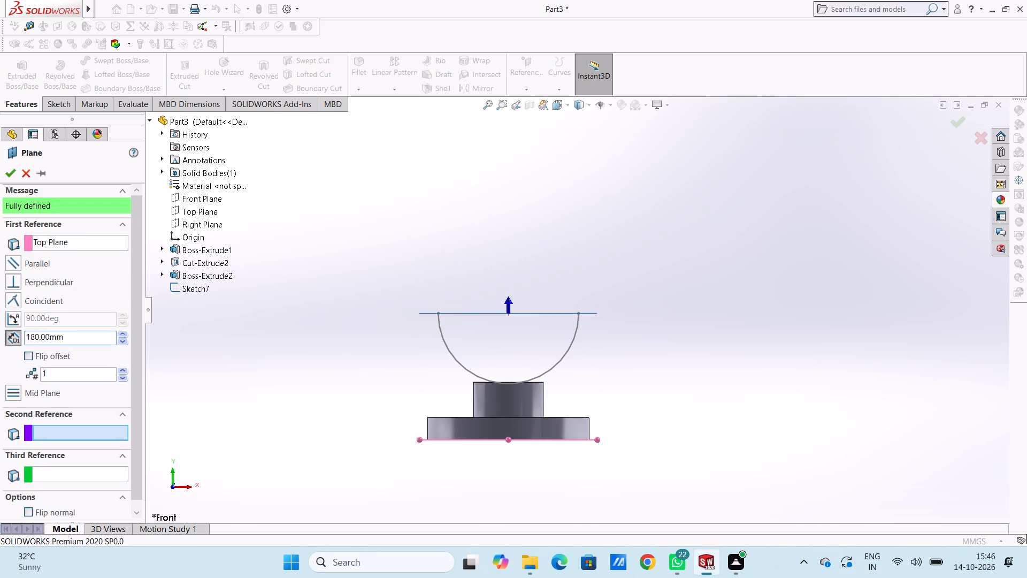
pyautogui.click(9, 169)
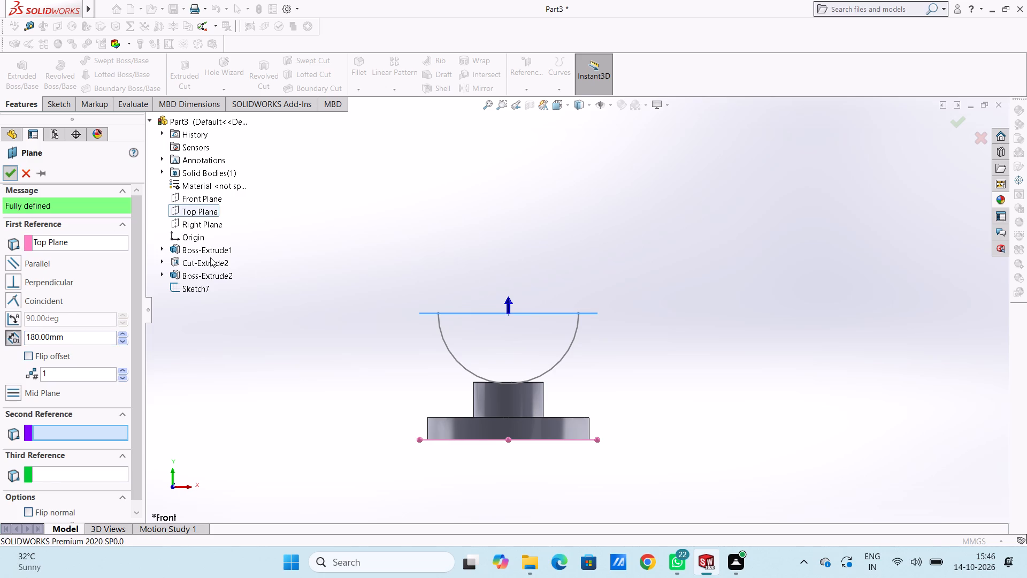
pyautogui.click(385, 269)
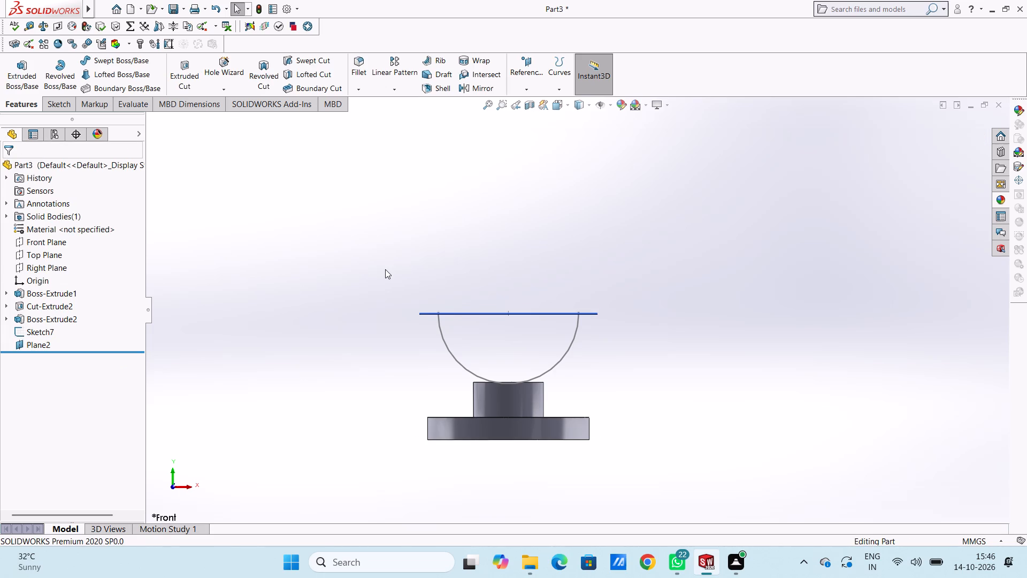
# Sketch a circle about 60 mm in diameter on the offset plane, centred on the semicircular arc's end on the positive X side.
pyautogui.hotkey('ctrl', '5')
pyautogui.scroll(3, 385, 269)
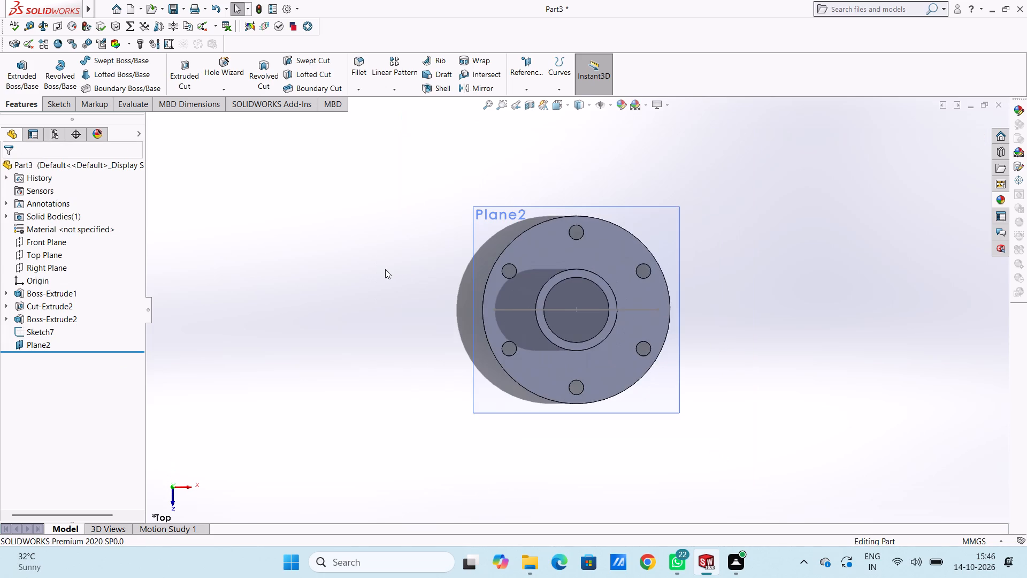
pyautogui.scroll(-1, 641, 250)
pyautogui.click(661, 215)
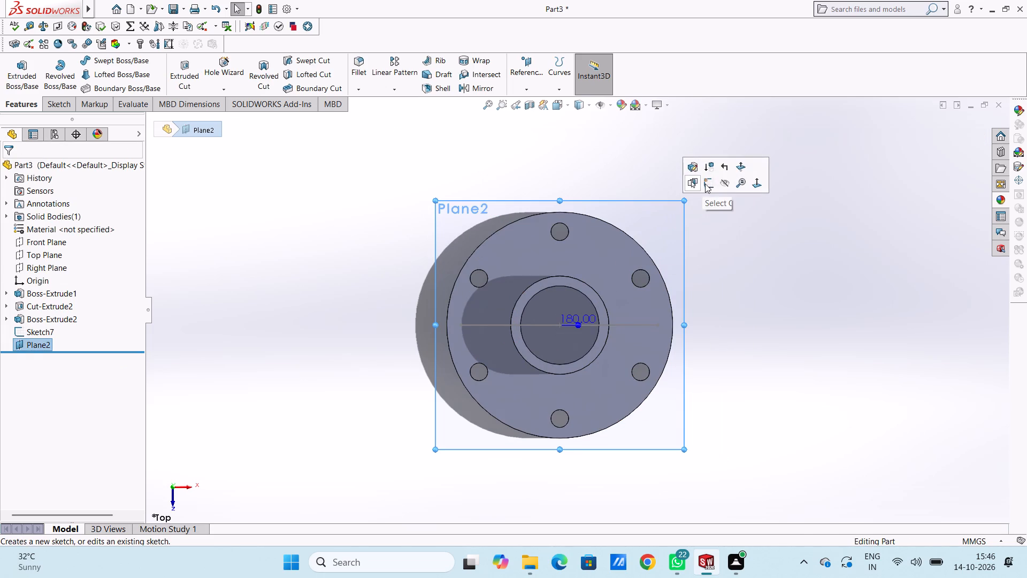
pyautogui.click(705, 183)
pyautogui.click(726, 259)
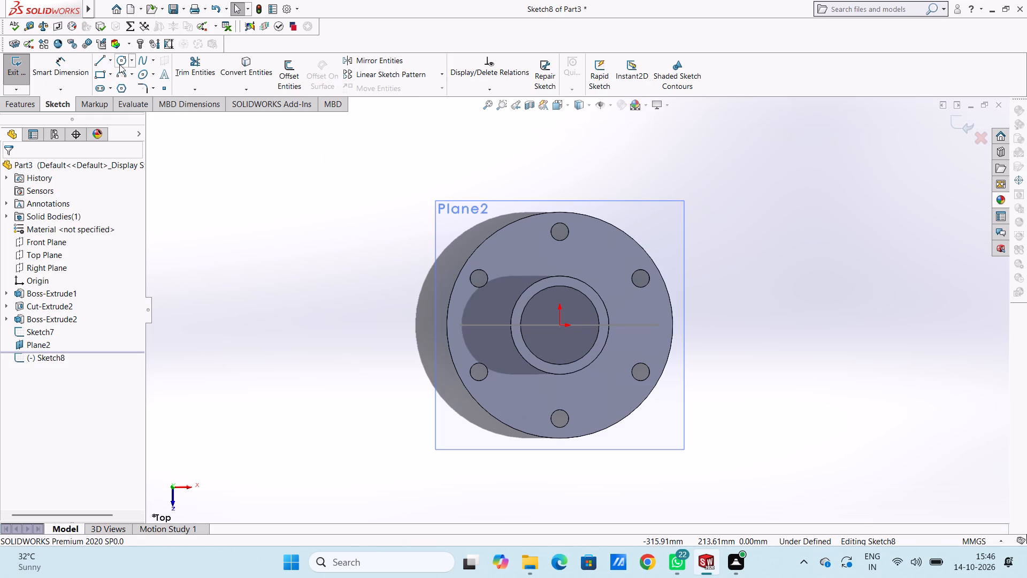
pyautogui.click(119, 64)
pyautogui.scroll(-3, 689, 338)
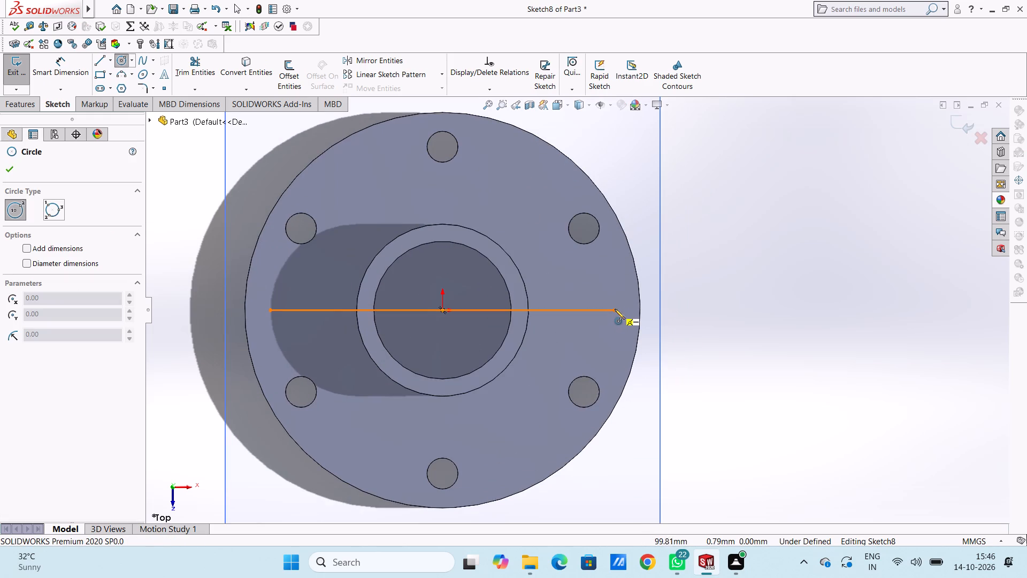
pyautogui.click(614, 309)
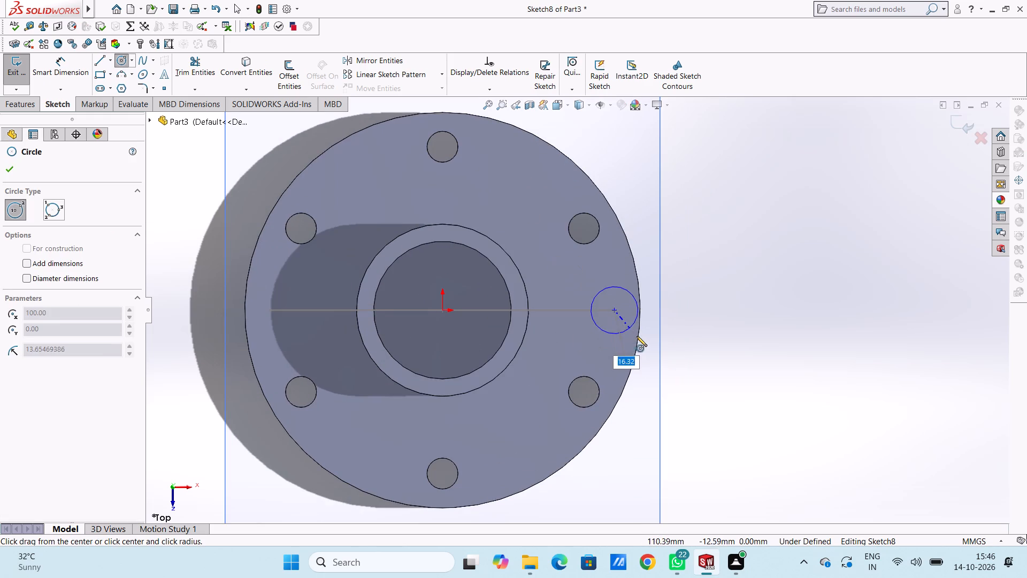
pyautogui.click(646, 352)
pyautogui.scroll(4, 616, 308)
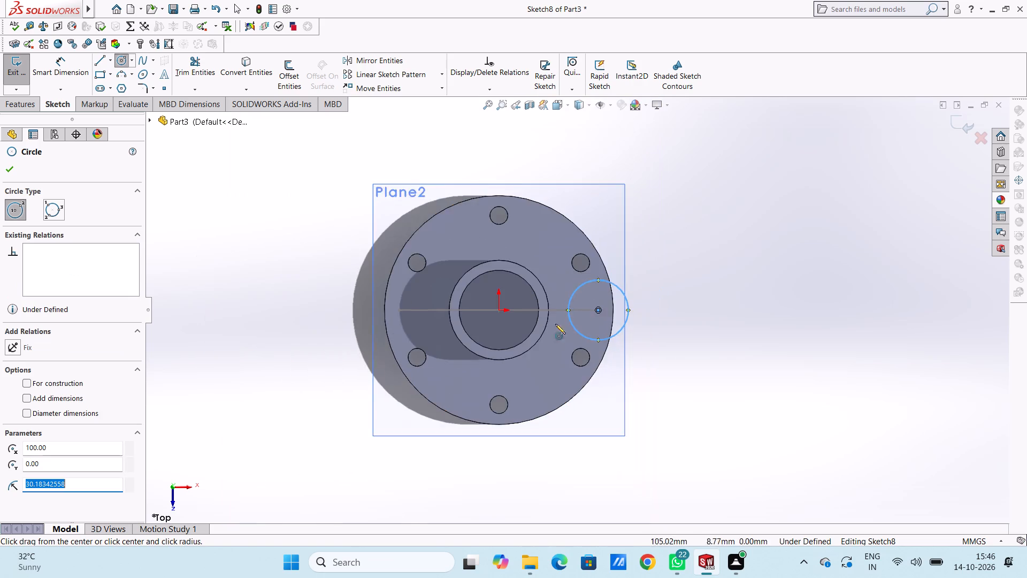
pyautogui.scroll(1, 438, 321)
pyautogui.scroll(-2, 431, 314)
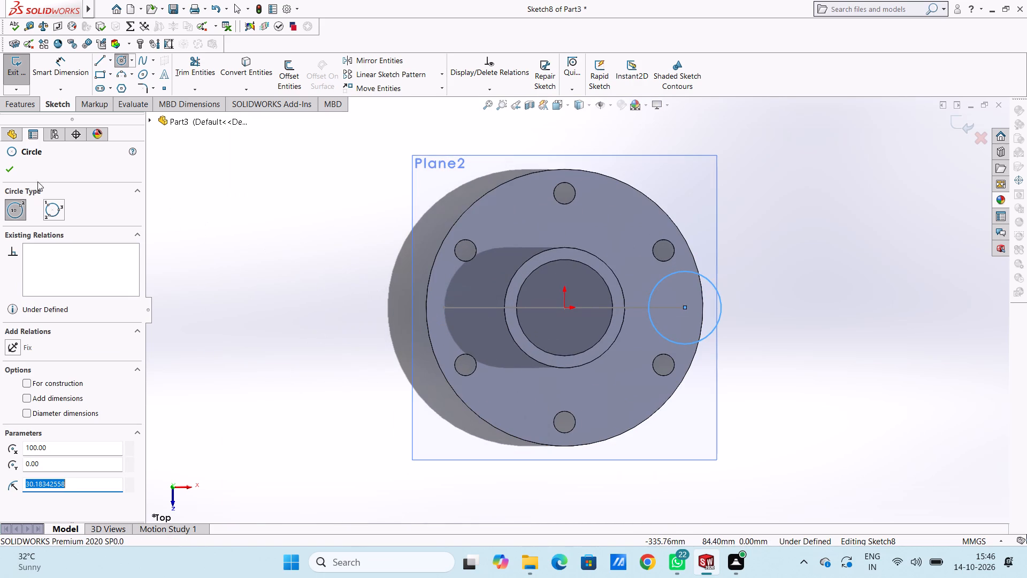
pyautogui.click(10, 169)
# Dimension the circle's diameter as 133-57, giving 76 mm.
pyautogui.click(69, 61)
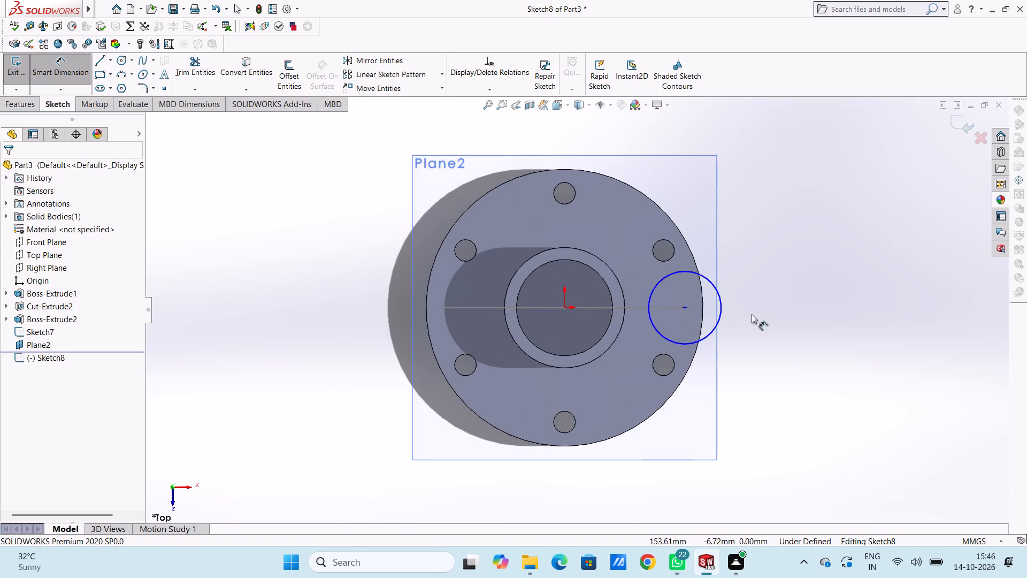
pyautogui.click(722, 298)
pyautogui.click(824, 218)
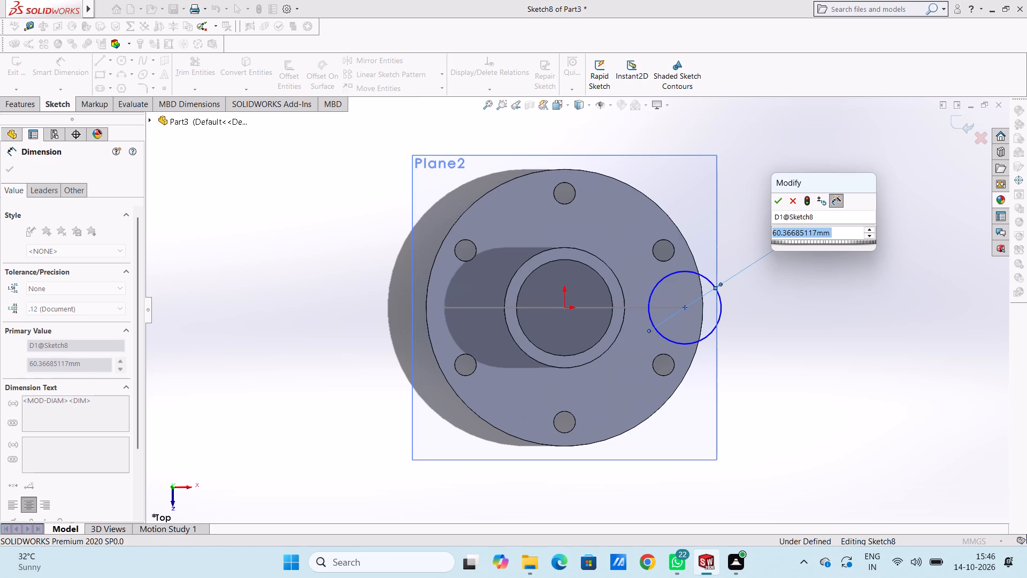
pyautogui.write('133')
pyautogui.press('-')
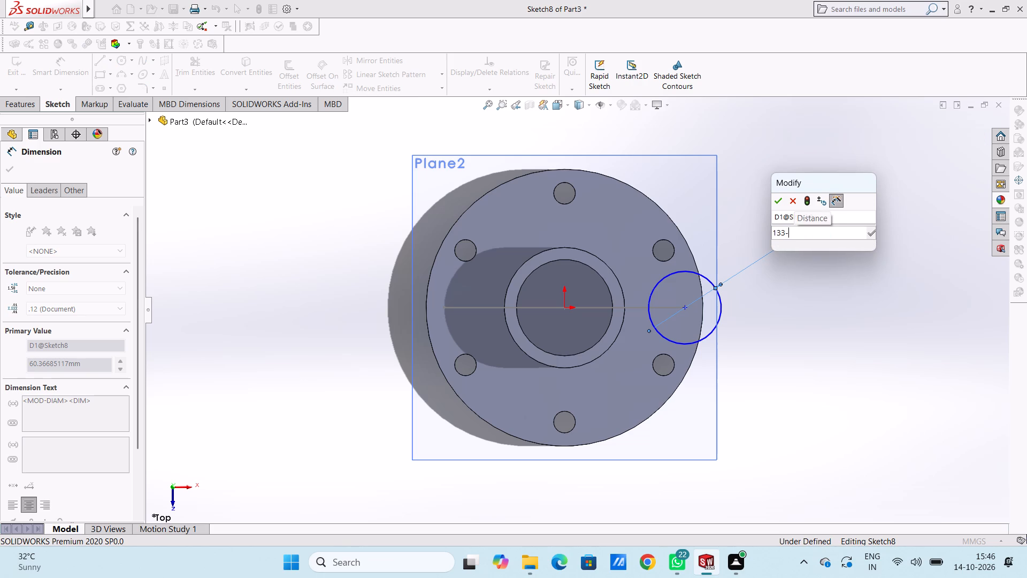
pyautogui.write('57')
pyautogui.press('Return')
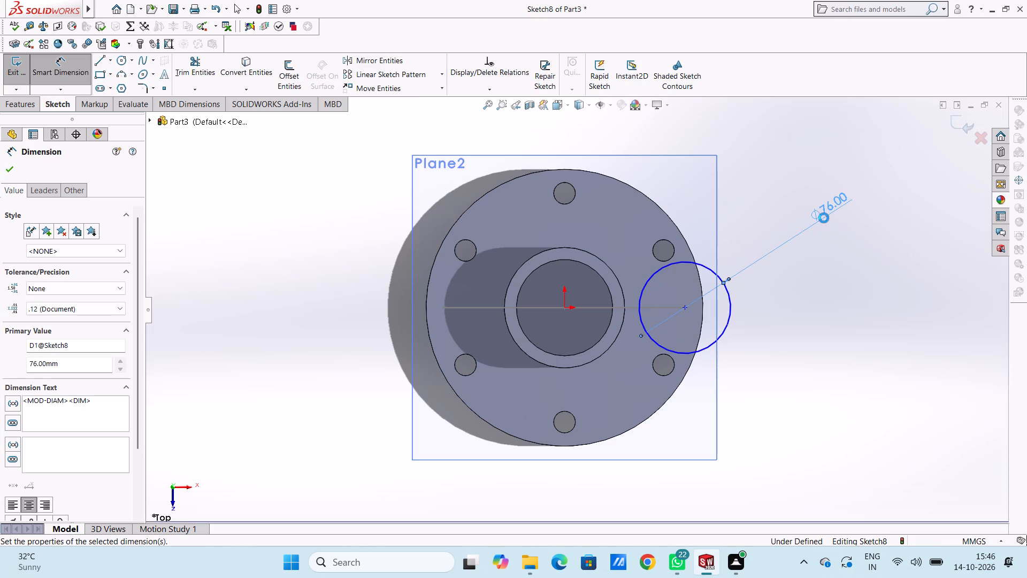
pyautogui.click(827, 344)
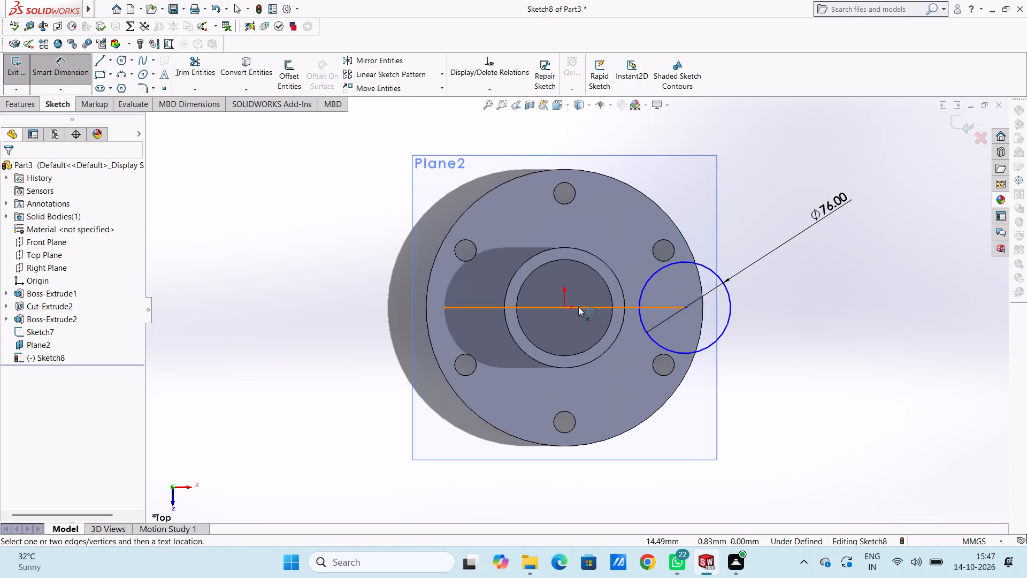
# Dimension the horizontal distance between the origin and the circle's centre.
pyautogui.click(564, 307)
pyautogui.click(683, 308)
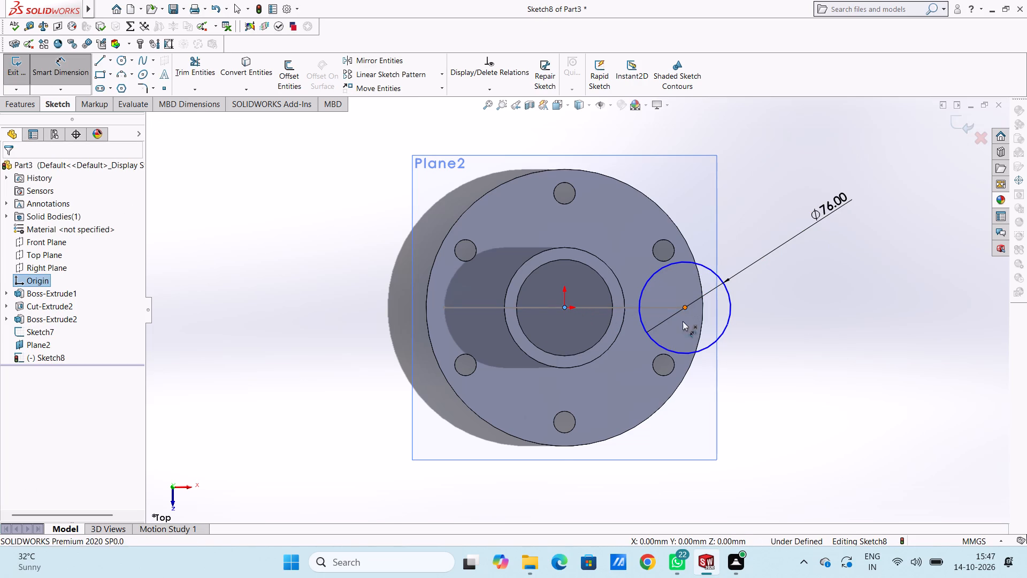
pyautogui.scroll(2, 666, 467)
pyautogui.click(599, 463)
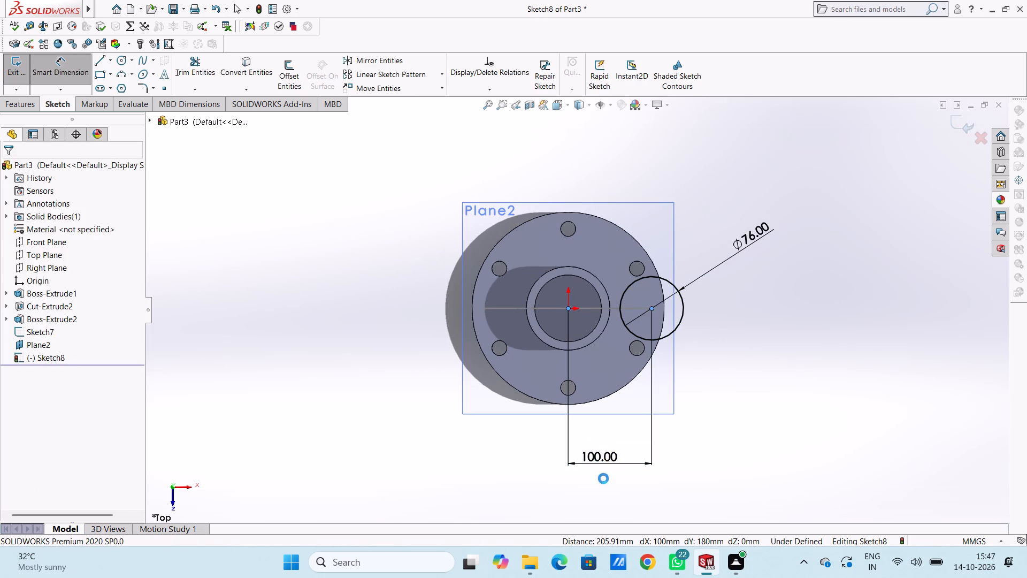
pyautogui.click(547, 445)
pyautogui.click(542, 451)
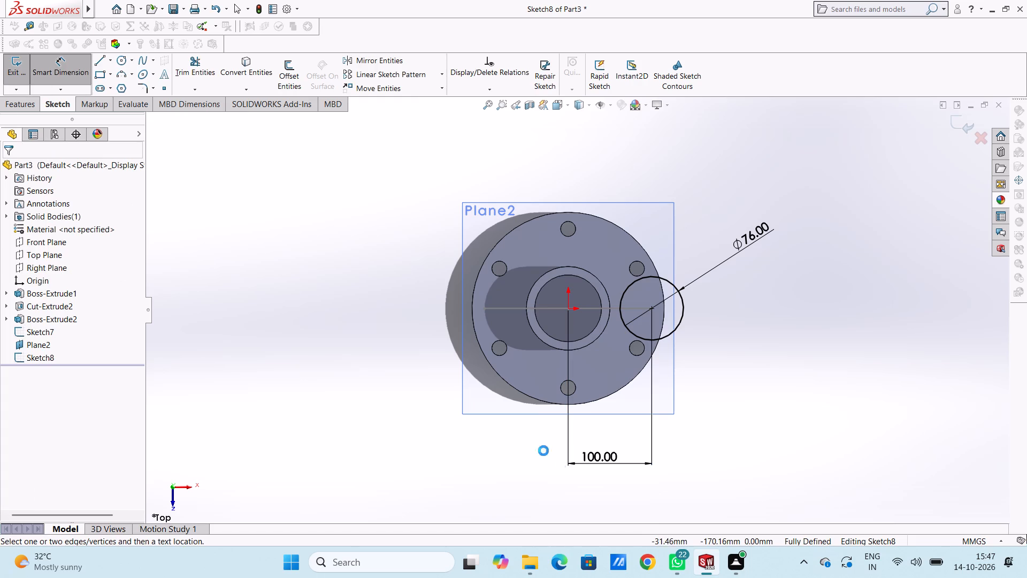
# Exit the circular profile sketch and return to the part.
pyautogui.moveTo(761, 402); pyautogui.dragTo(760, 221, button='middle')
pyautogui.scroll(1, 760, 221)
pyautogui.moveTo(747, 339); pyautogui.dragTo(747, 334, button='middle')
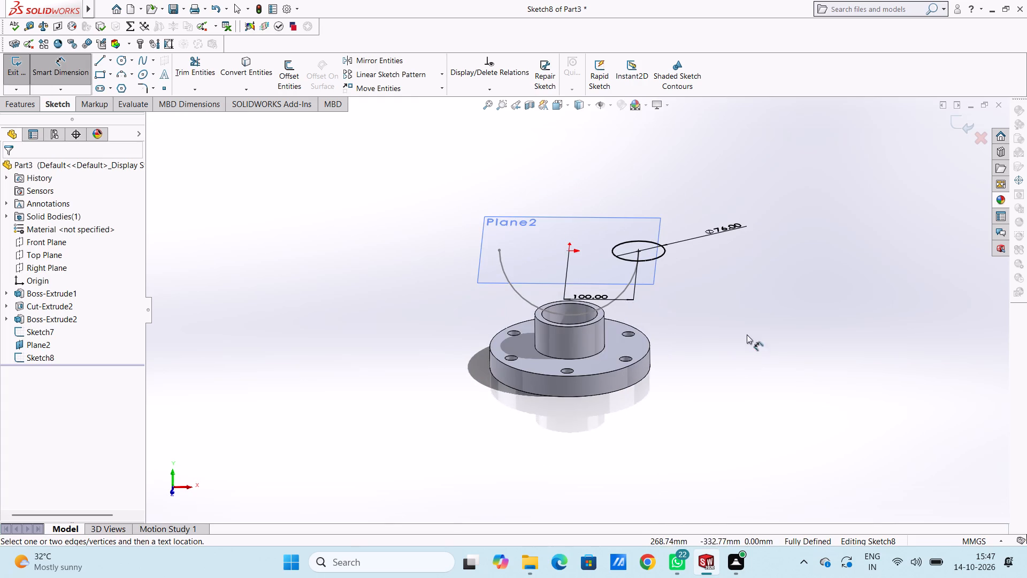
pyautogui.moveTo(747, 334); pyautogui.dragTo(748, 306, button='middle')
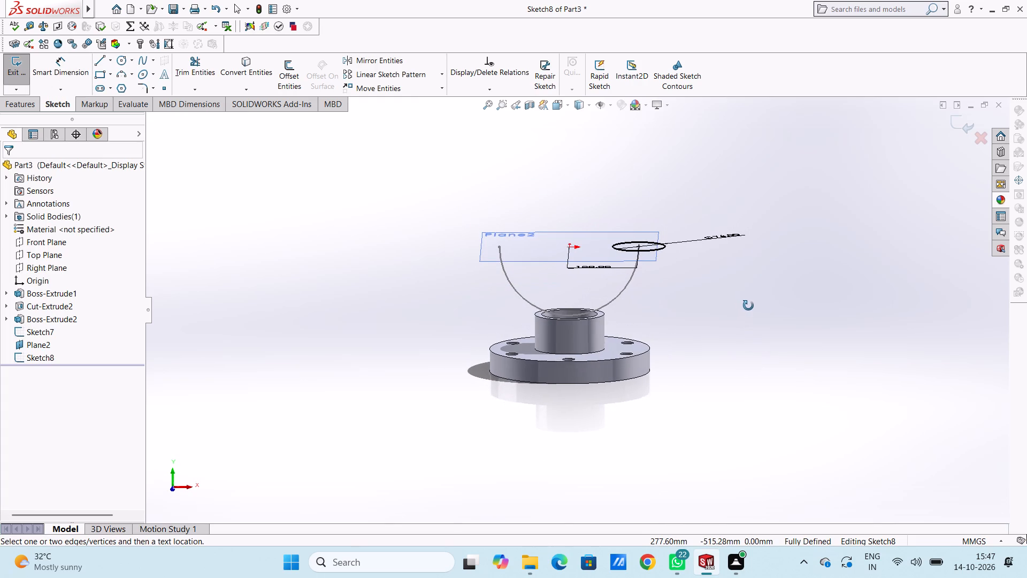
pyautogui.moveTo(748, 306); pyautogui.dragTo(755, 309, button='middle')
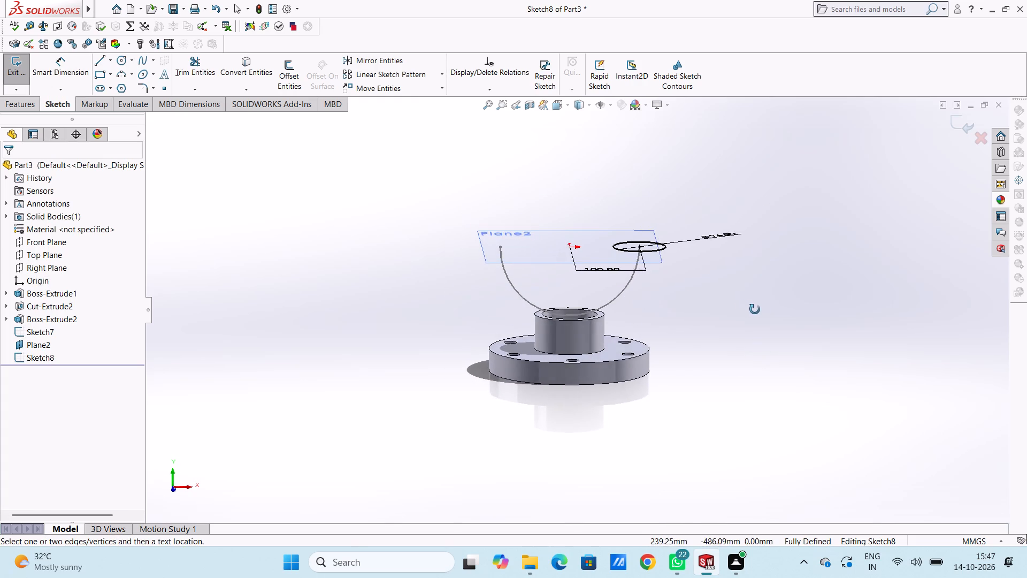
pyautogui.moveTo(755, 309); pyautogui.dragTo(740, 320, button='middle')
pyautogui.scroll(-2, 628, 278)
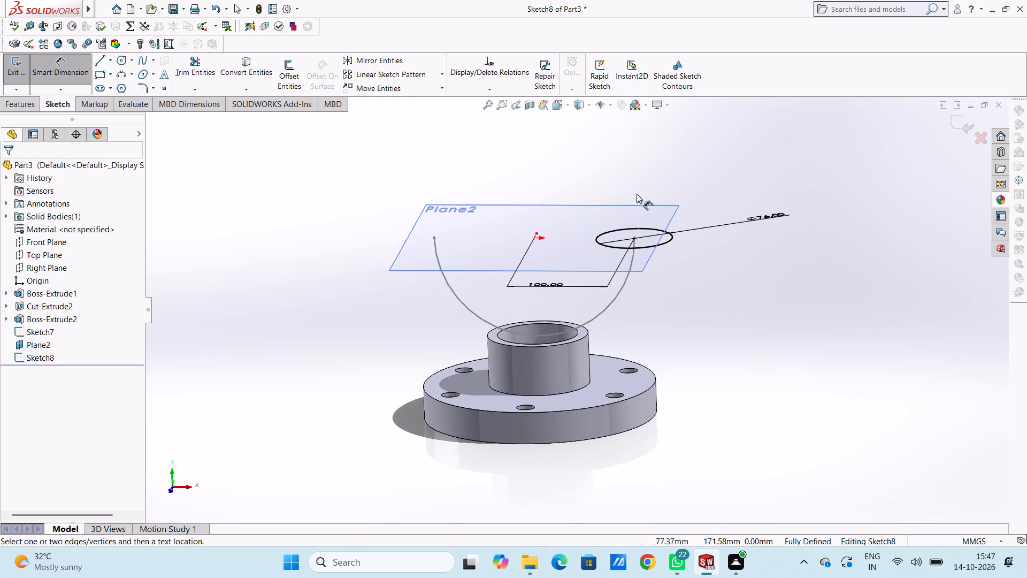
pyautogui.scroll(-2, 638, 214)
pyautogui.click(957, 126)
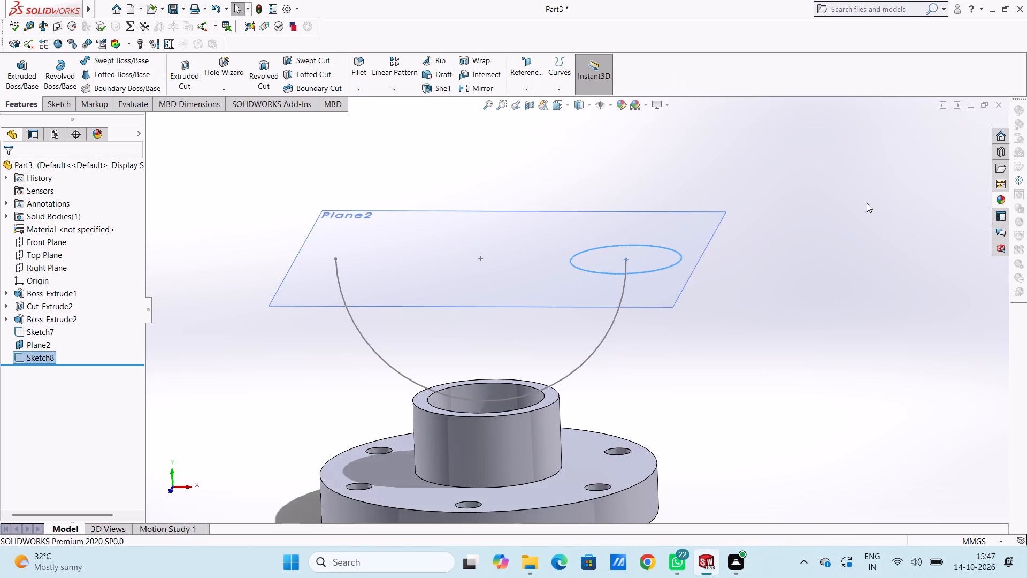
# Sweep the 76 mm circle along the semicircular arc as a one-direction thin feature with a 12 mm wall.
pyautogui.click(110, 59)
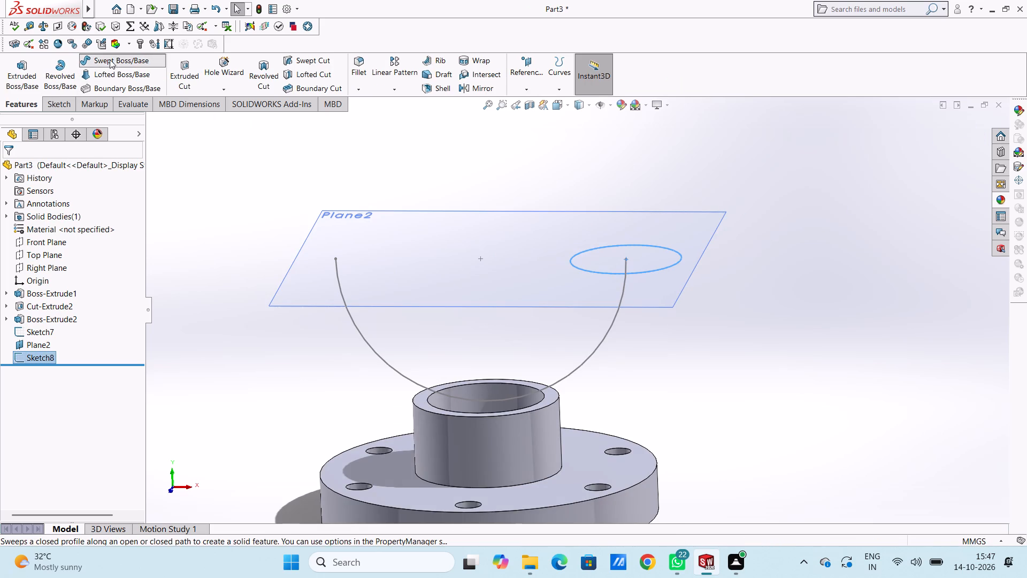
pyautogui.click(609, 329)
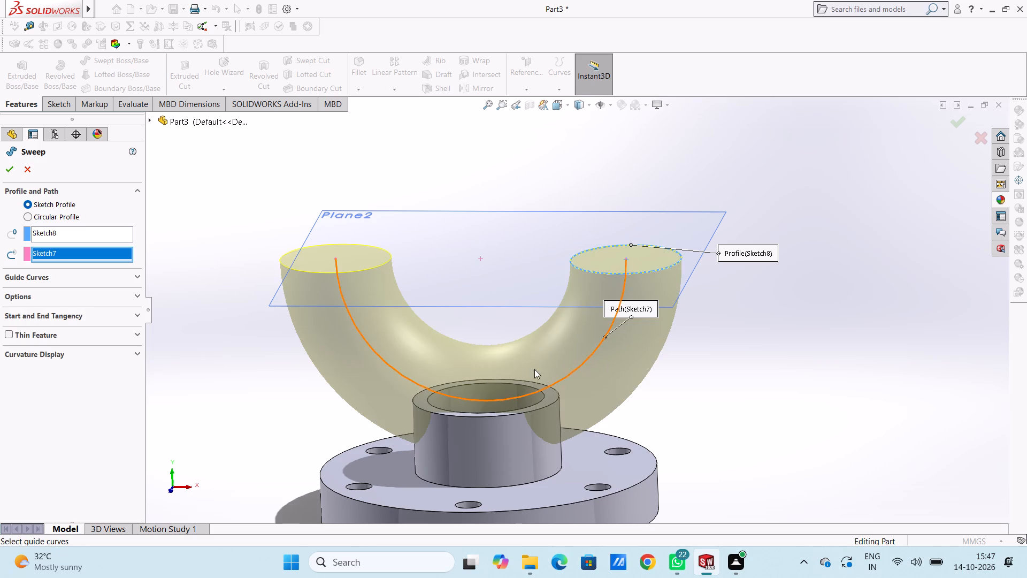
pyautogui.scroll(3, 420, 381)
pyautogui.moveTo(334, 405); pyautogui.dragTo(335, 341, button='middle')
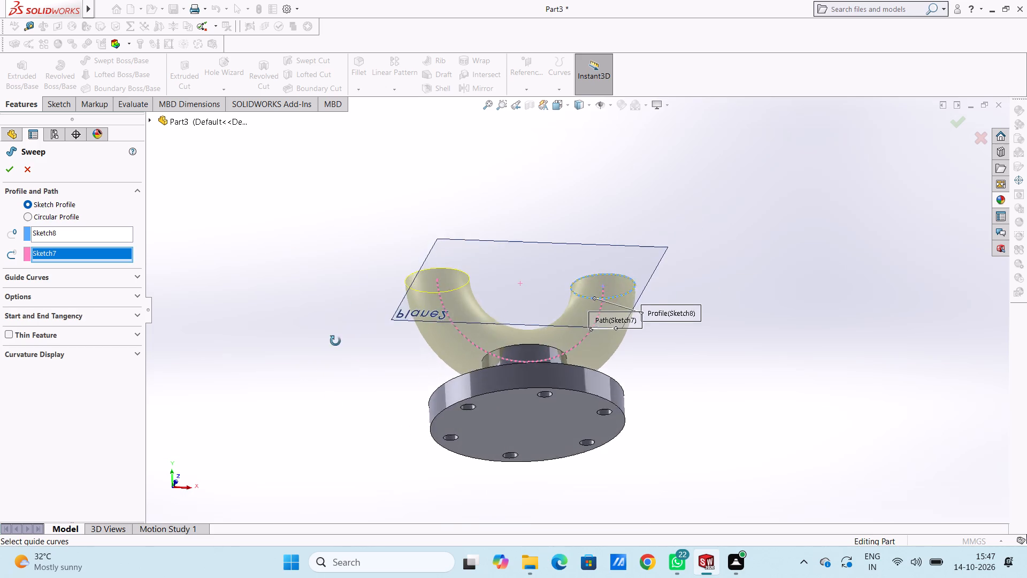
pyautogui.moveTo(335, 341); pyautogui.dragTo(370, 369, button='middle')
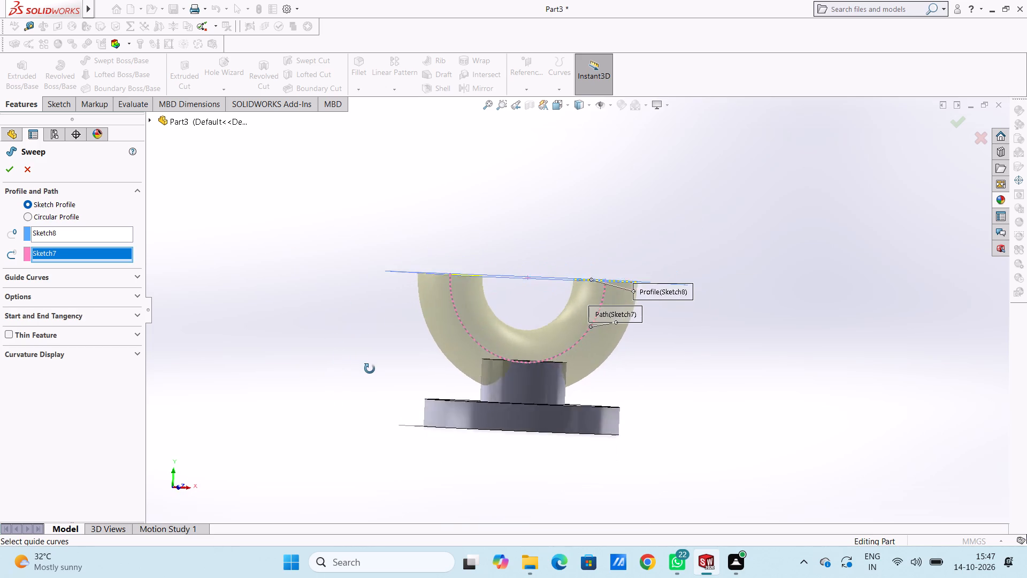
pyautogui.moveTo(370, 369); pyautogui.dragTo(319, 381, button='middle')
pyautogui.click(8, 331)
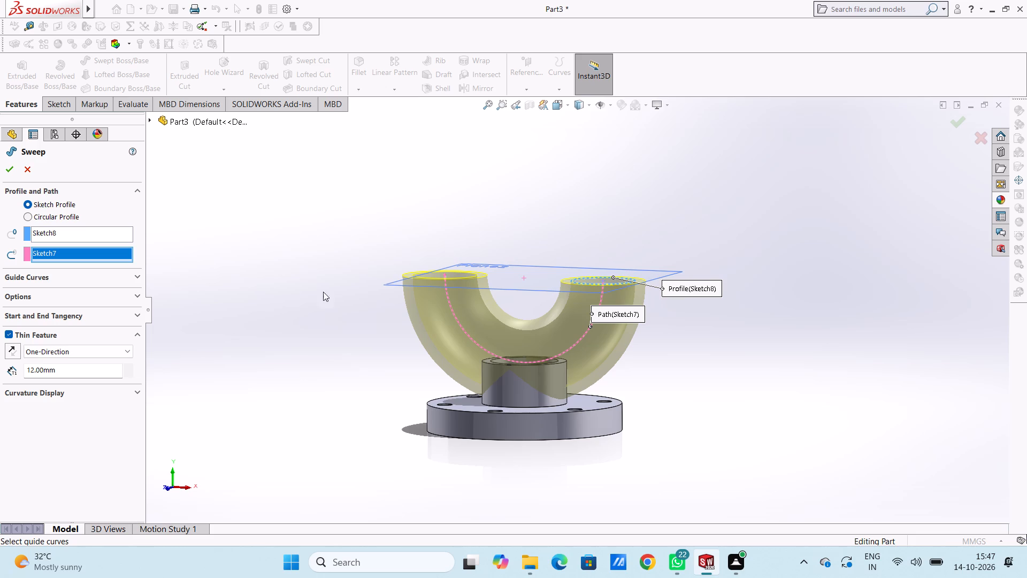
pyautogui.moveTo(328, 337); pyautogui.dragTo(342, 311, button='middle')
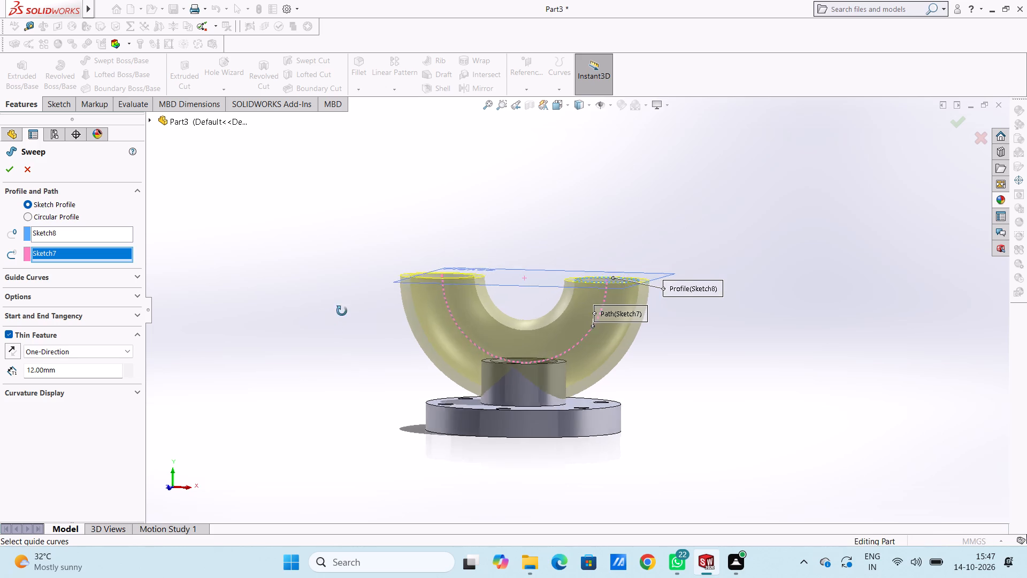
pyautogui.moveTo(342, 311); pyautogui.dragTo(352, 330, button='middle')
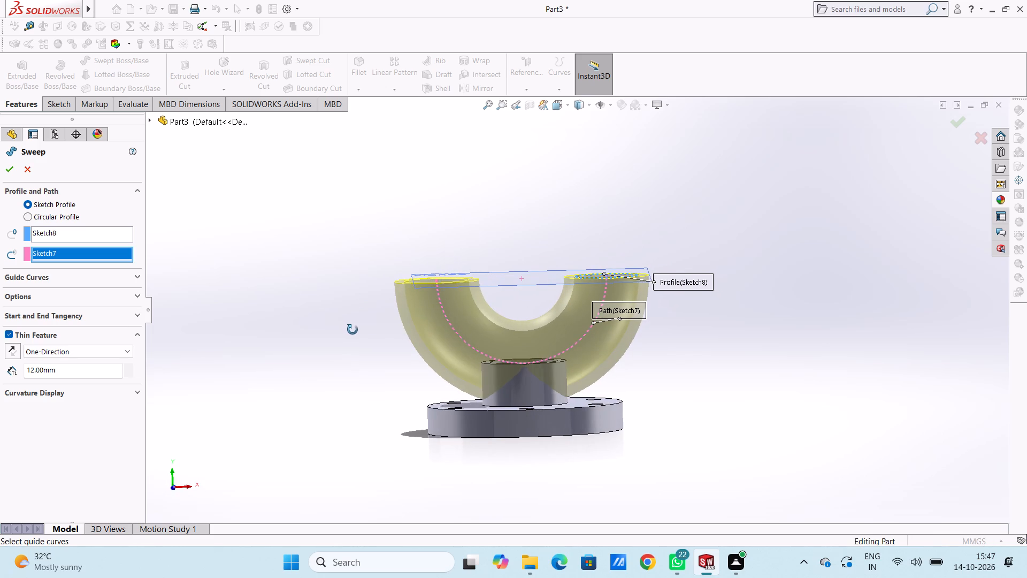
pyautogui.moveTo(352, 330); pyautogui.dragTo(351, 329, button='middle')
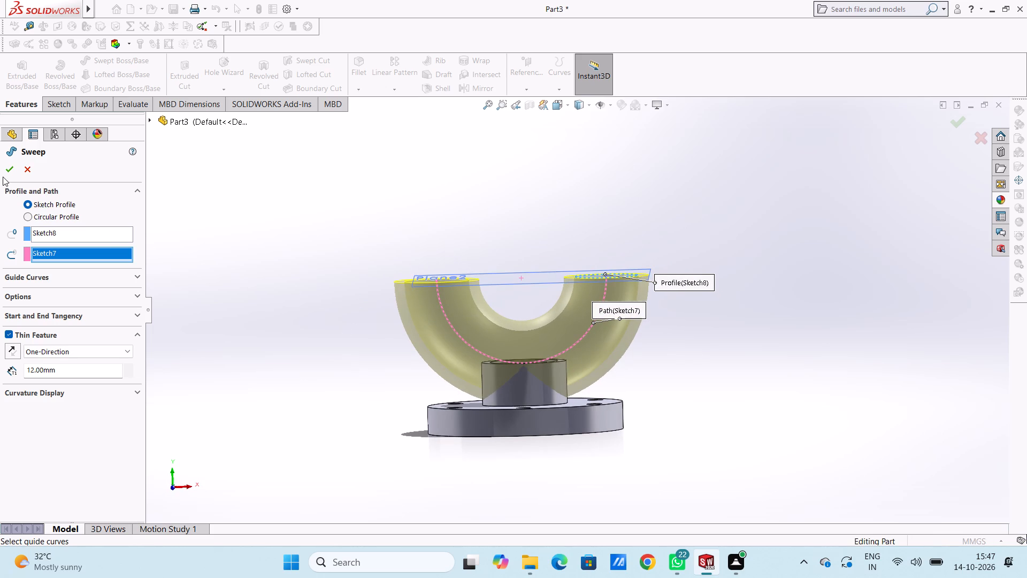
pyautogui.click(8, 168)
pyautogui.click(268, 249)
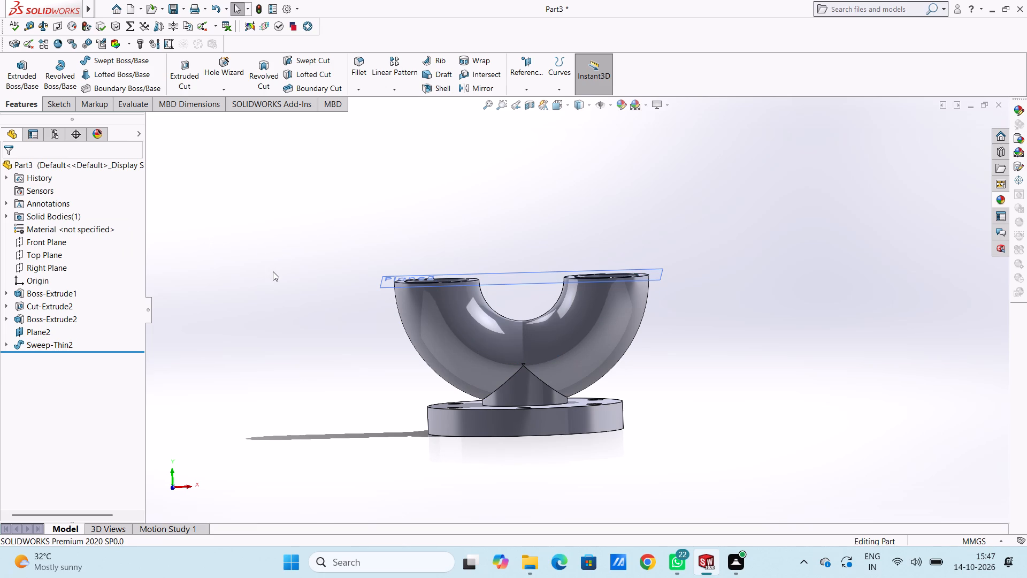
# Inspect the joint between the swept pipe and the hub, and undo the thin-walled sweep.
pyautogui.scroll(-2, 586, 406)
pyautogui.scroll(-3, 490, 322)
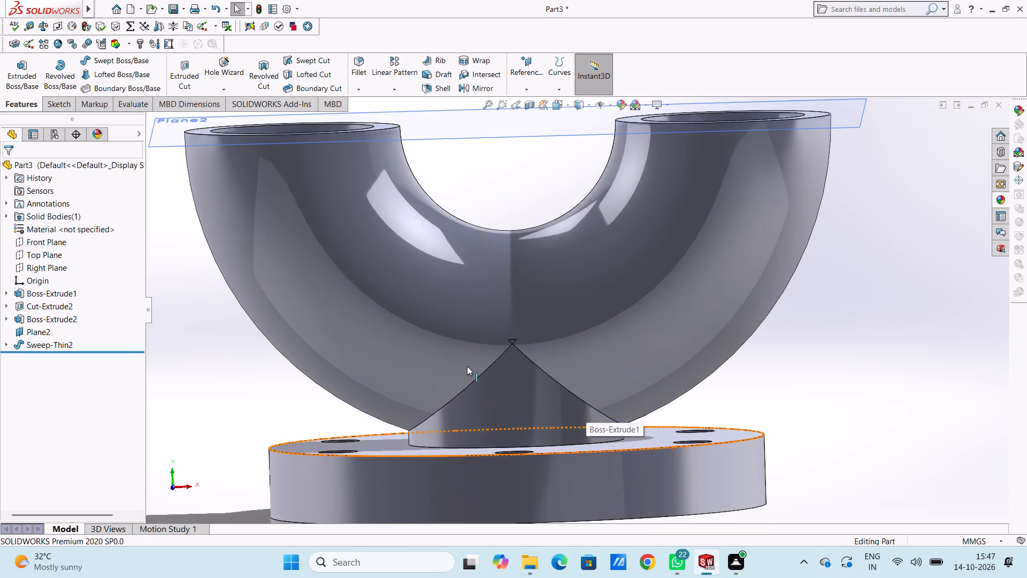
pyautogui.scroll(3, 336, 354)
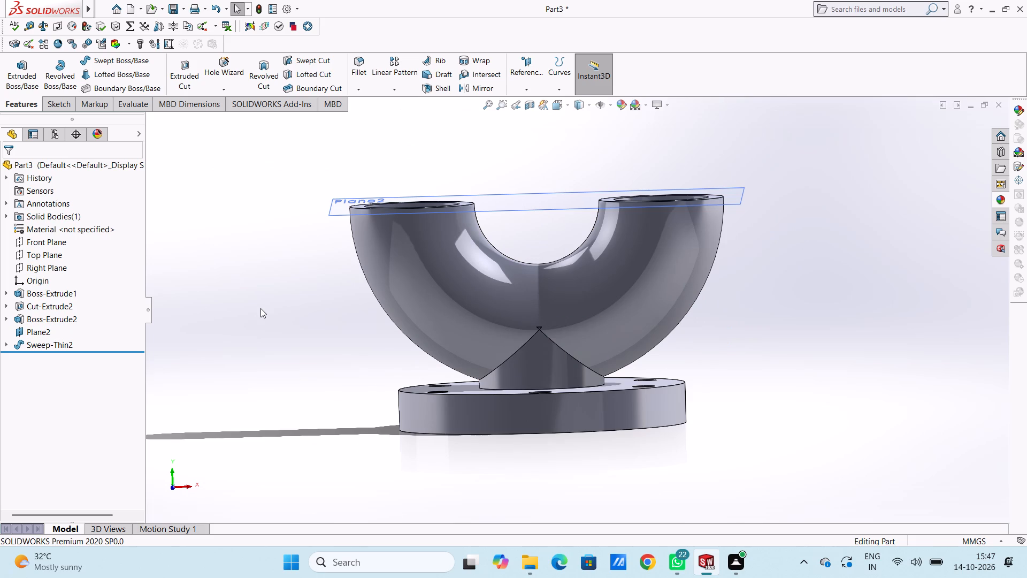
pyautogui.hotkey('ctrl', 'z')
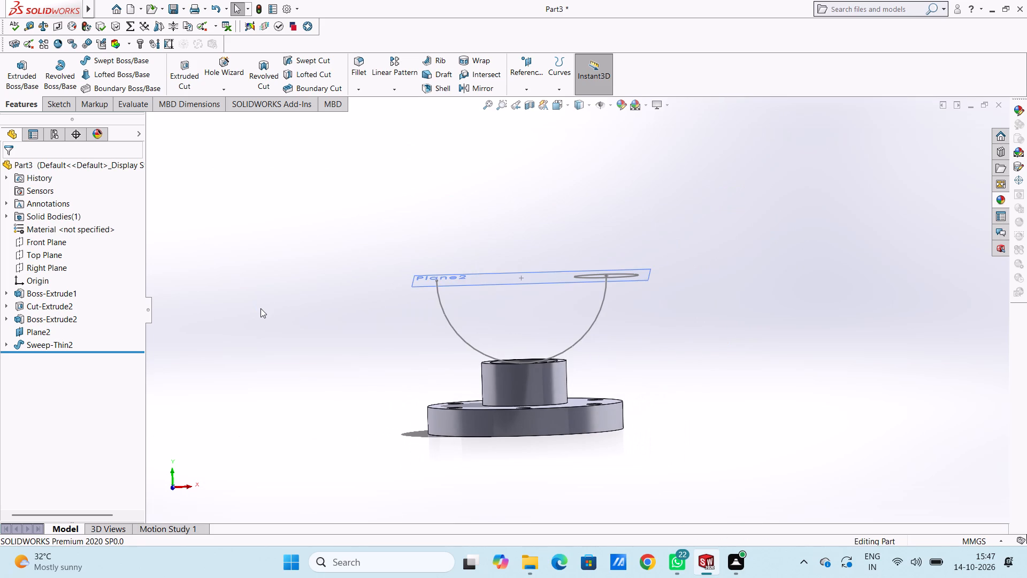
# Set up a sweep of the 76 mm circle along the semicircular arc with a one-direction thin feature.
pyautogui.scroll(-1, 541, 307)
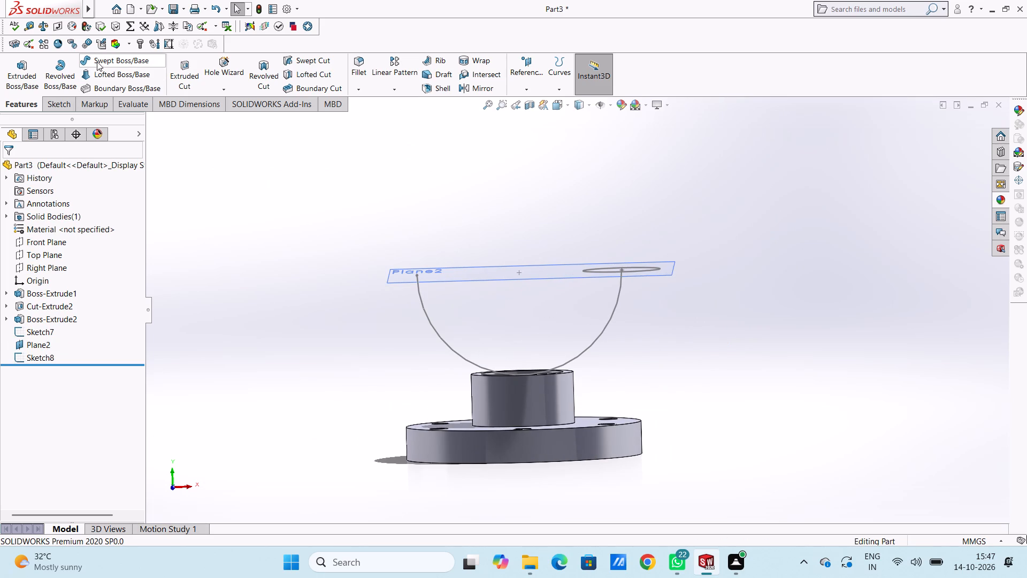
pyautogui.click(97, 60)
pyautogui.scroll(-3, 600, 302)
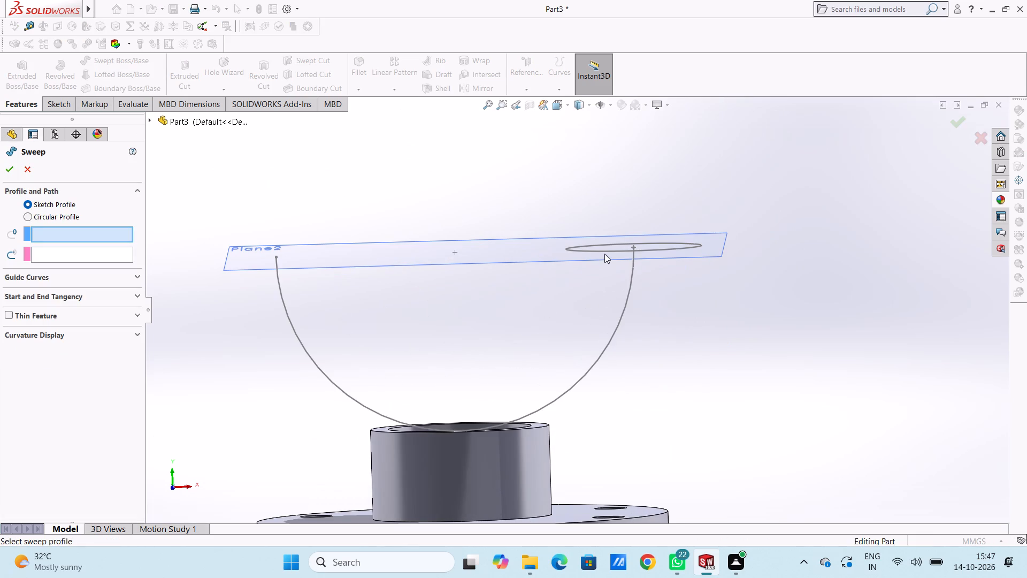
pyautogui.click(656, 249)
pyautogui.click(631, 279)
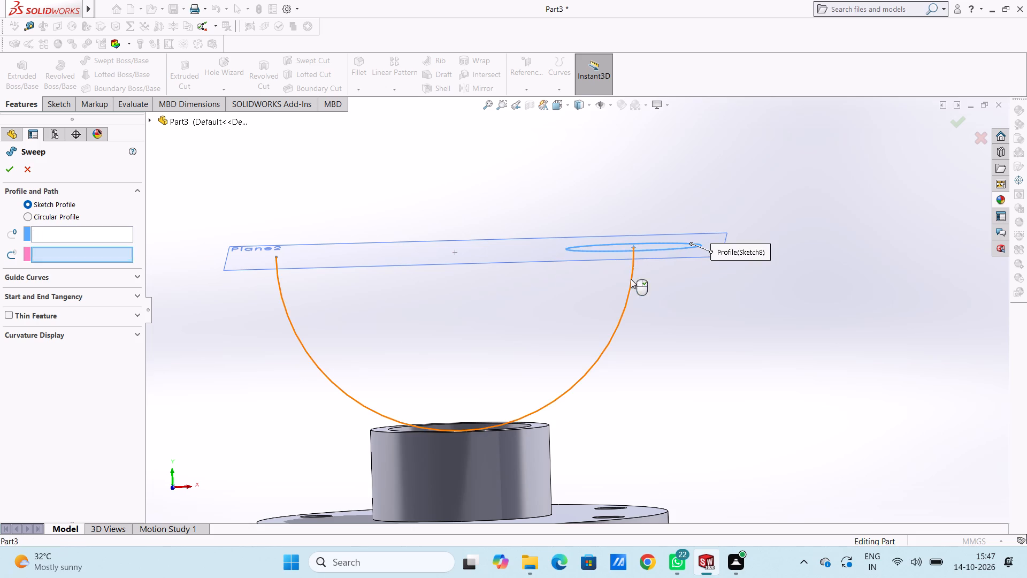
pyautogui.scroll(2, 381, 483)
pyautogui.moveTo(607, 404); pyautogui.dragTo(575, 432, button='middle')
pyautogui.scroll(-2, 493, 418)
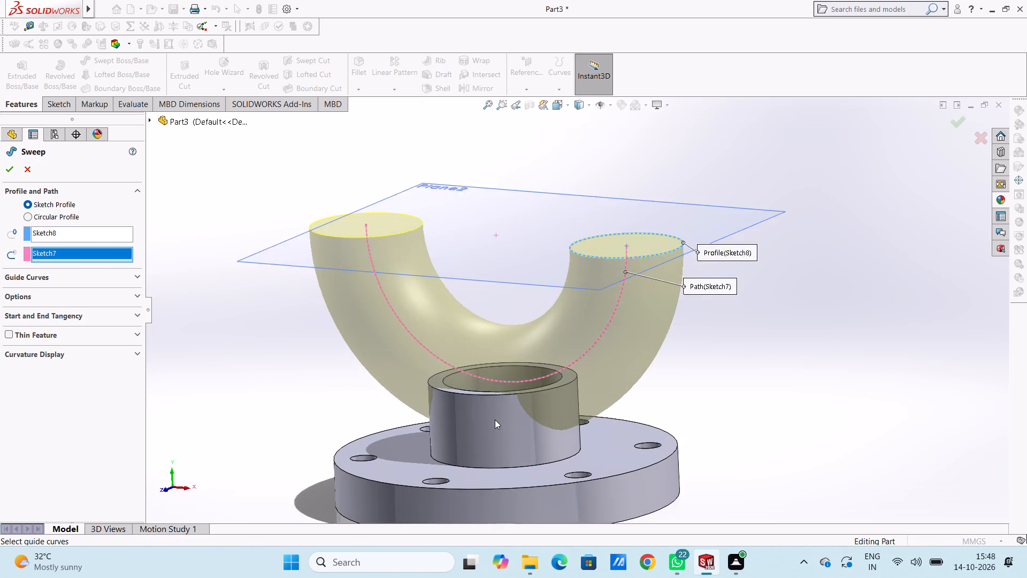
pyautogui.click(9, 336)
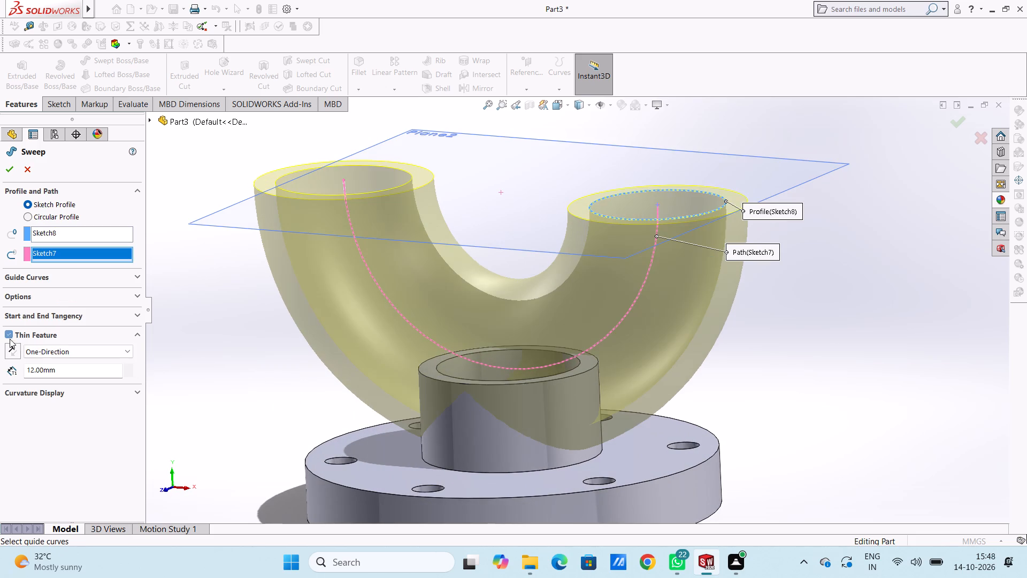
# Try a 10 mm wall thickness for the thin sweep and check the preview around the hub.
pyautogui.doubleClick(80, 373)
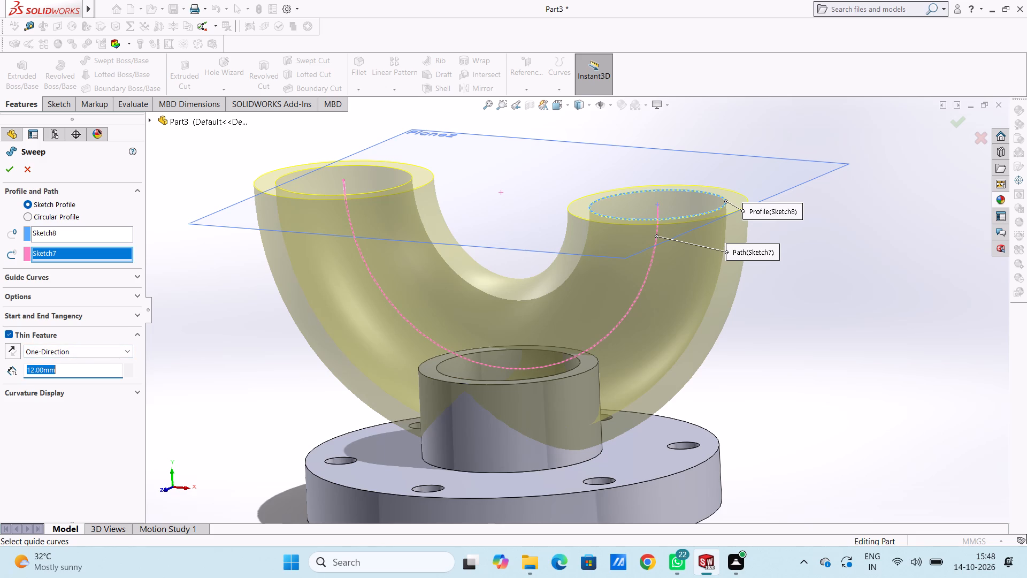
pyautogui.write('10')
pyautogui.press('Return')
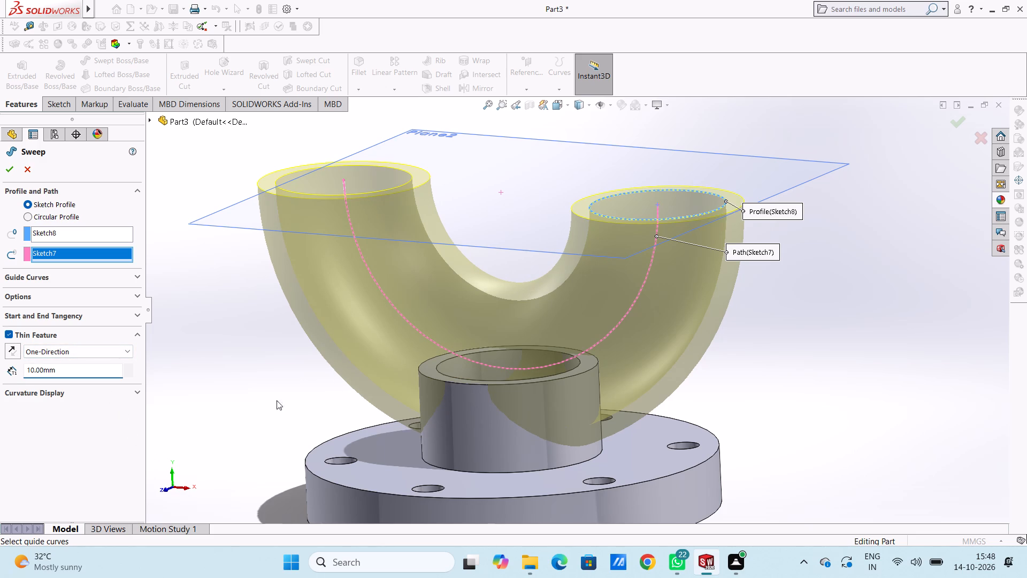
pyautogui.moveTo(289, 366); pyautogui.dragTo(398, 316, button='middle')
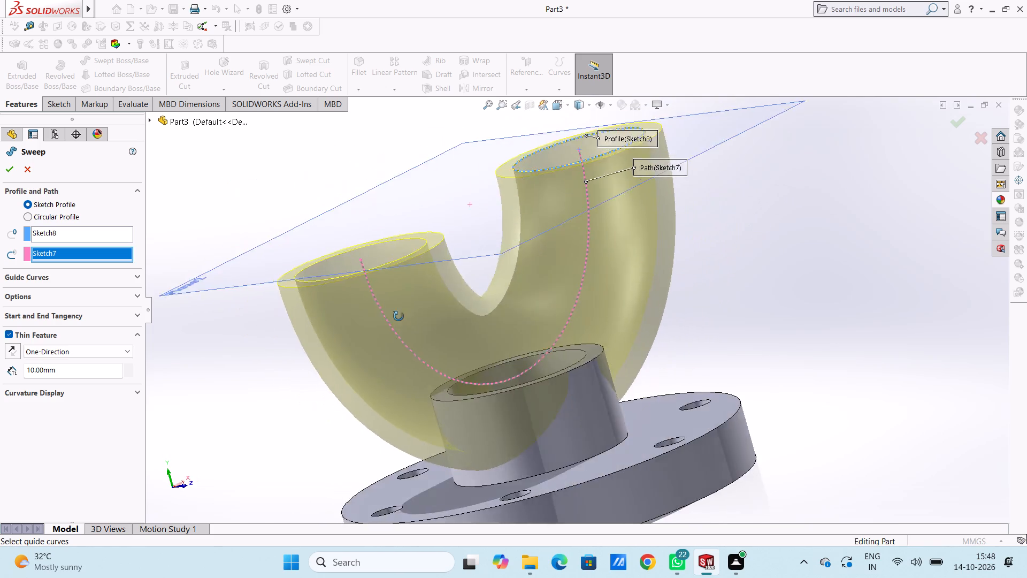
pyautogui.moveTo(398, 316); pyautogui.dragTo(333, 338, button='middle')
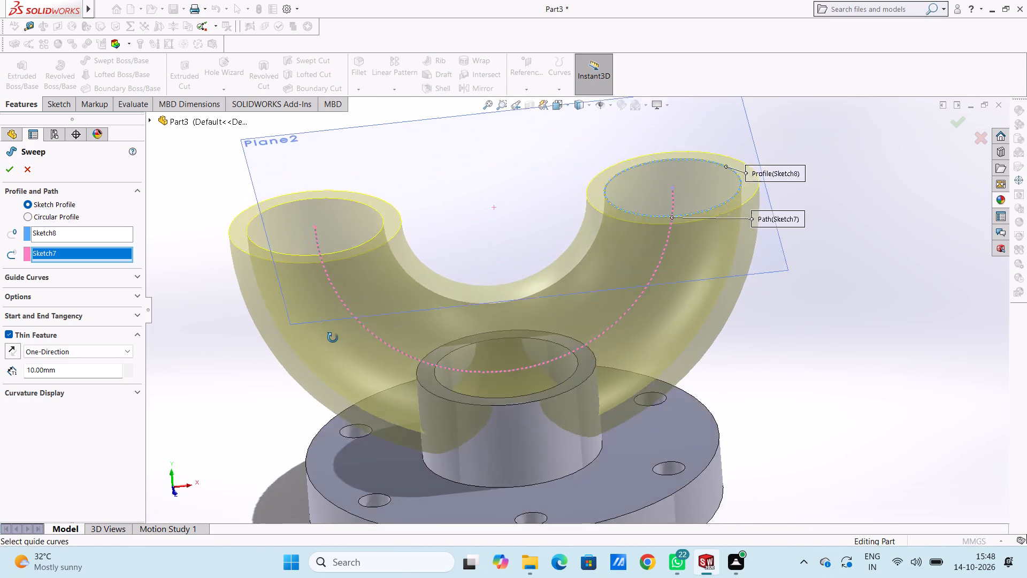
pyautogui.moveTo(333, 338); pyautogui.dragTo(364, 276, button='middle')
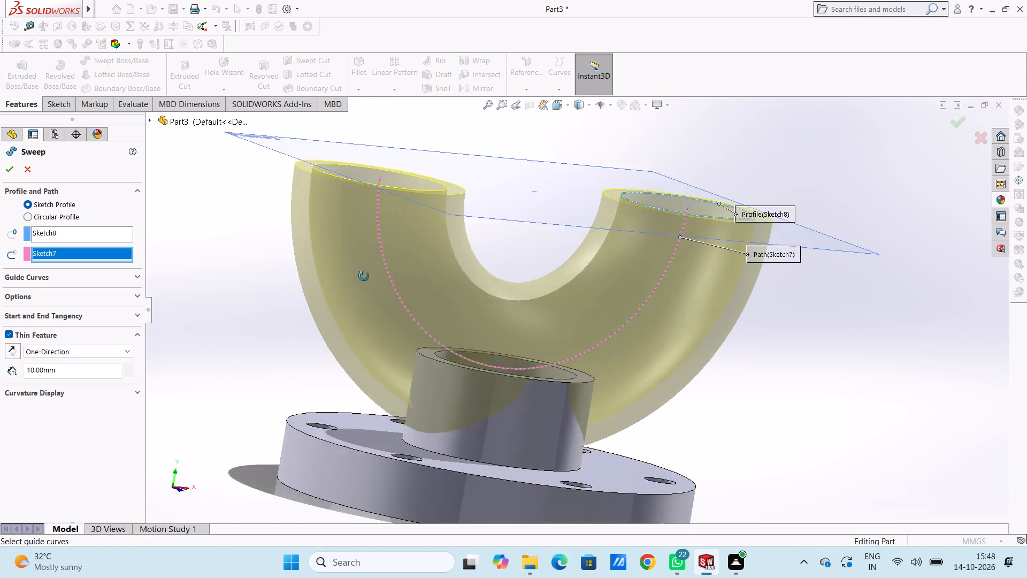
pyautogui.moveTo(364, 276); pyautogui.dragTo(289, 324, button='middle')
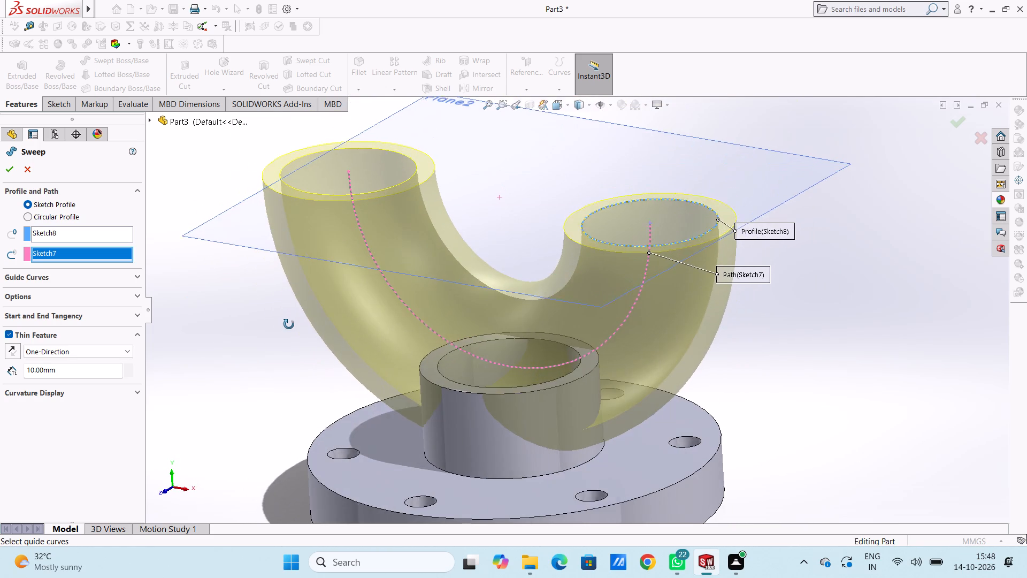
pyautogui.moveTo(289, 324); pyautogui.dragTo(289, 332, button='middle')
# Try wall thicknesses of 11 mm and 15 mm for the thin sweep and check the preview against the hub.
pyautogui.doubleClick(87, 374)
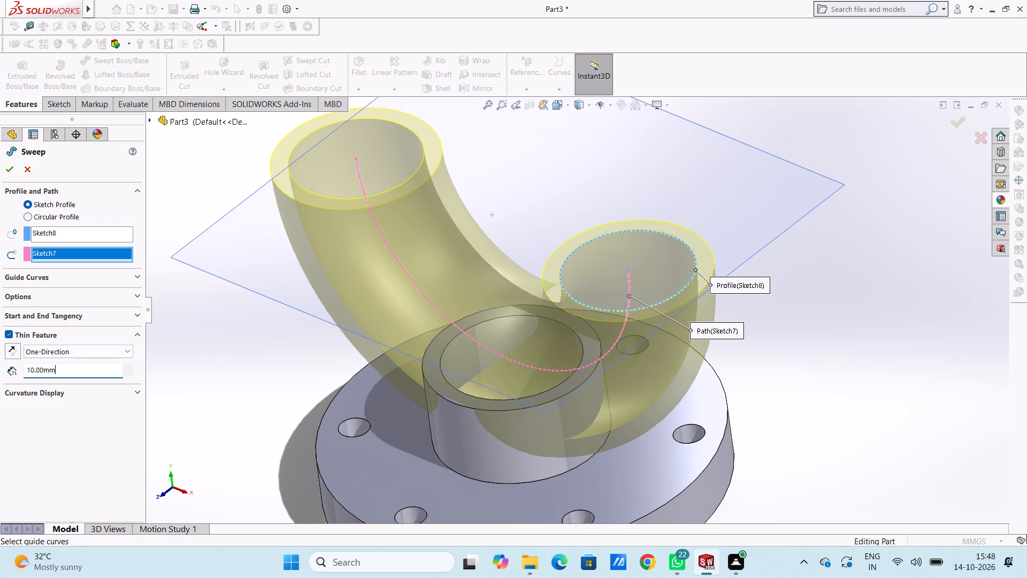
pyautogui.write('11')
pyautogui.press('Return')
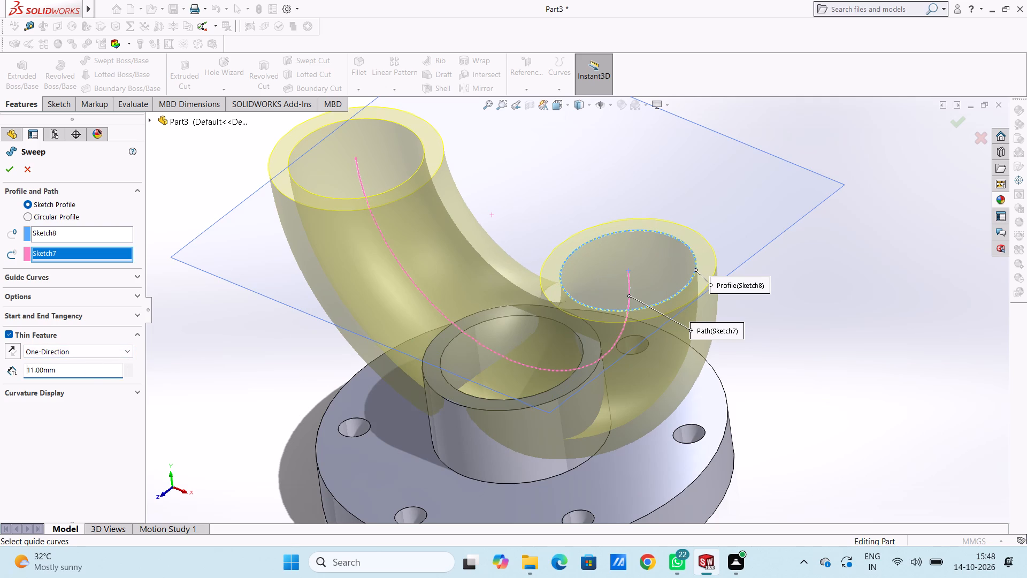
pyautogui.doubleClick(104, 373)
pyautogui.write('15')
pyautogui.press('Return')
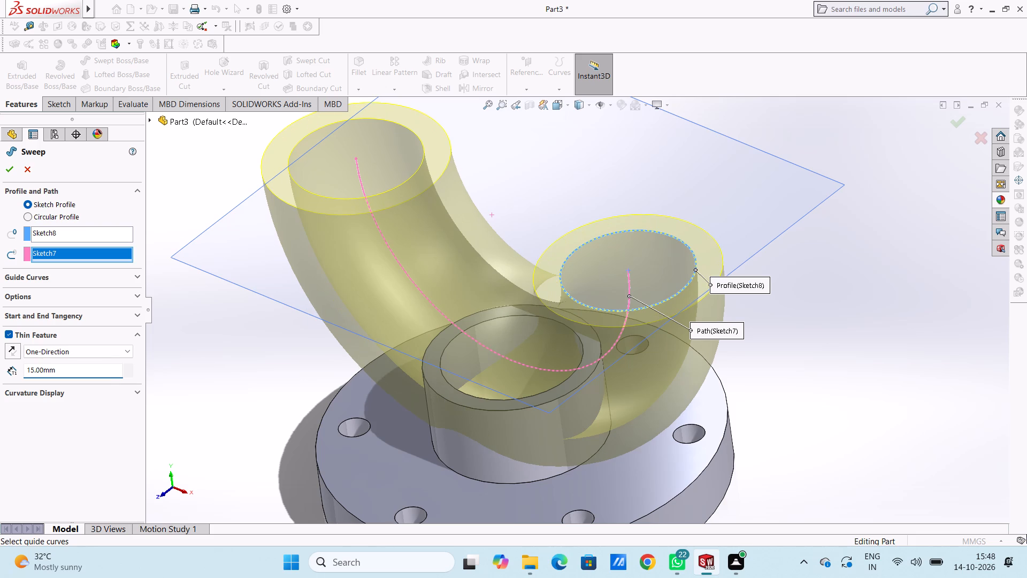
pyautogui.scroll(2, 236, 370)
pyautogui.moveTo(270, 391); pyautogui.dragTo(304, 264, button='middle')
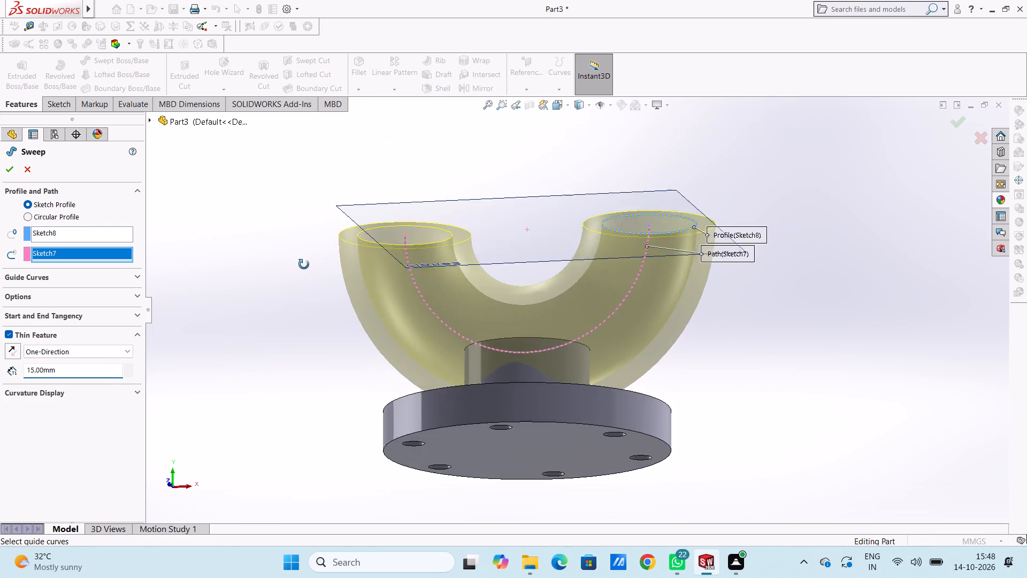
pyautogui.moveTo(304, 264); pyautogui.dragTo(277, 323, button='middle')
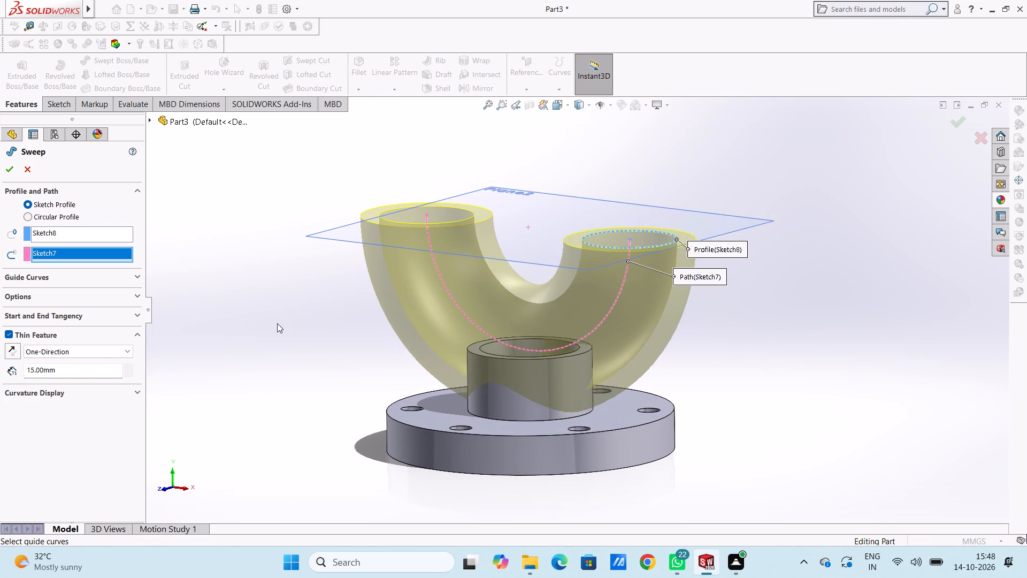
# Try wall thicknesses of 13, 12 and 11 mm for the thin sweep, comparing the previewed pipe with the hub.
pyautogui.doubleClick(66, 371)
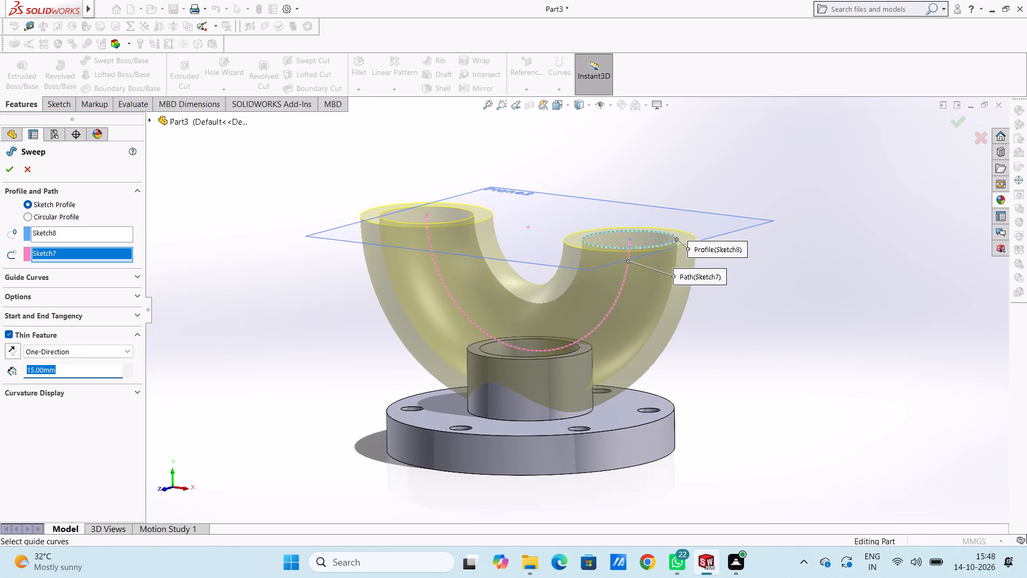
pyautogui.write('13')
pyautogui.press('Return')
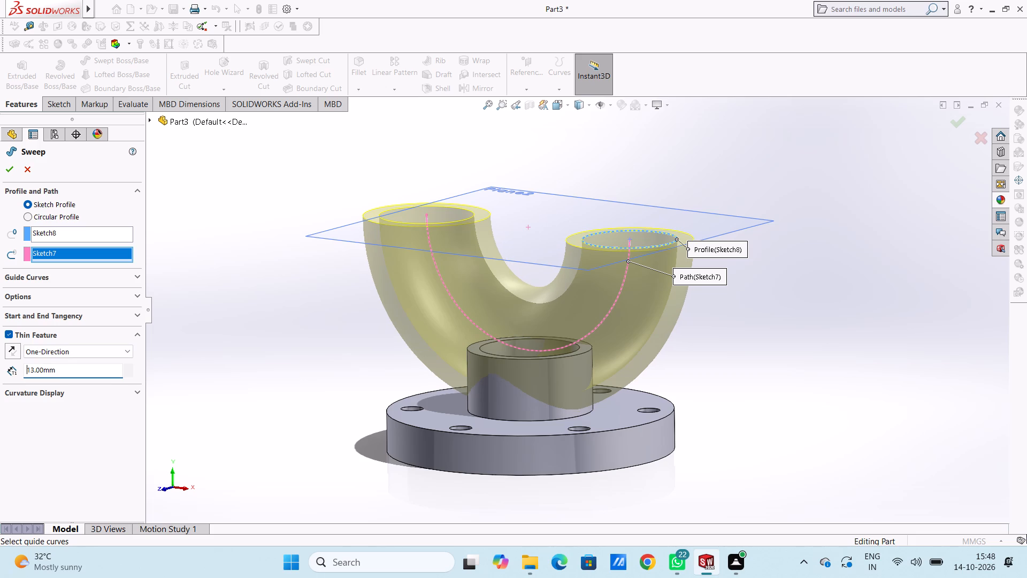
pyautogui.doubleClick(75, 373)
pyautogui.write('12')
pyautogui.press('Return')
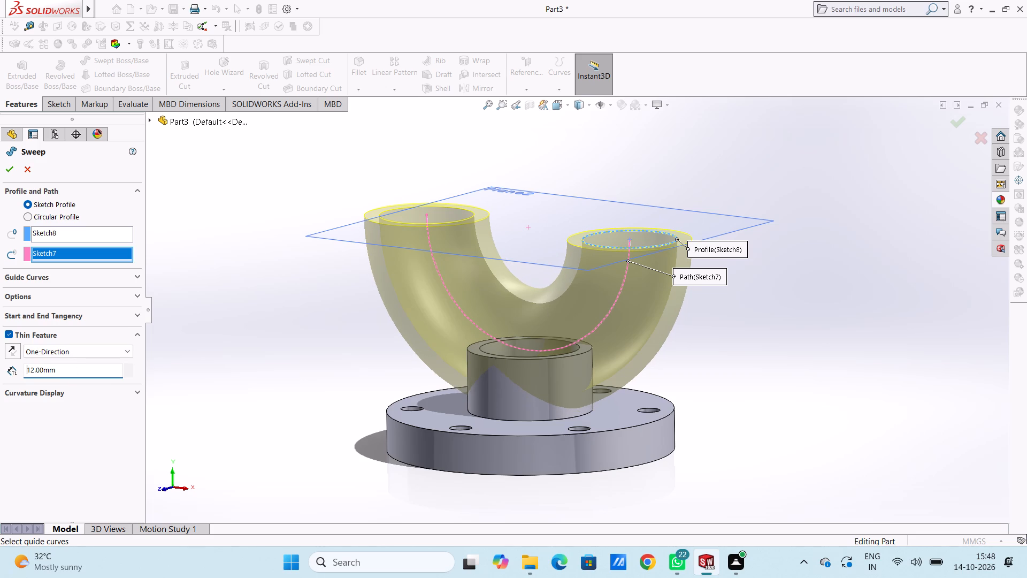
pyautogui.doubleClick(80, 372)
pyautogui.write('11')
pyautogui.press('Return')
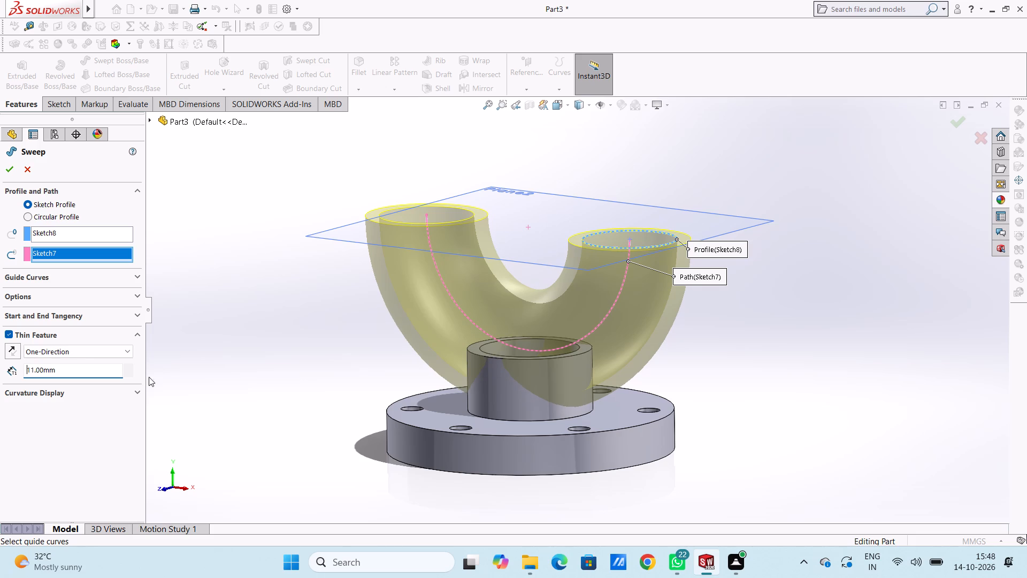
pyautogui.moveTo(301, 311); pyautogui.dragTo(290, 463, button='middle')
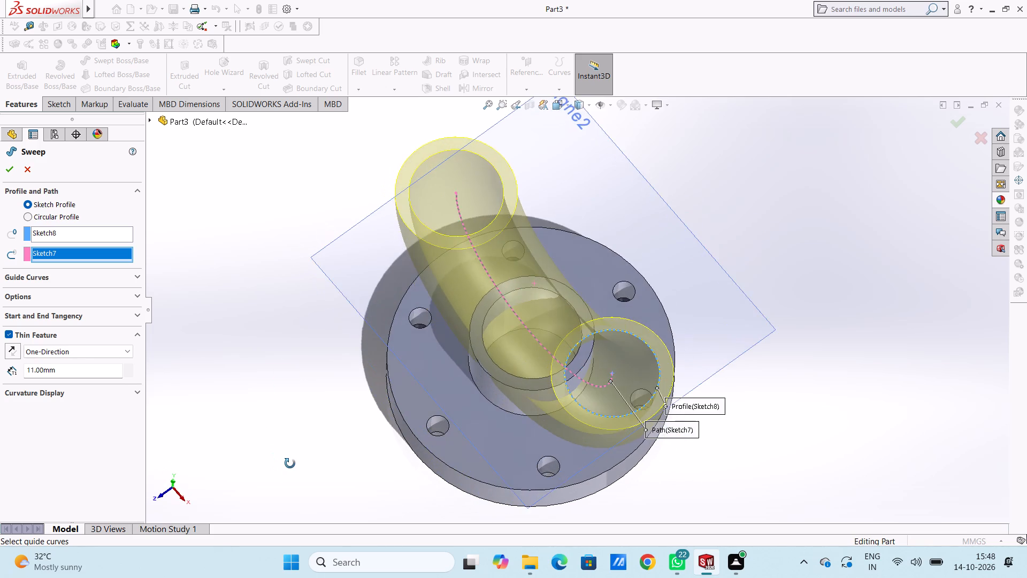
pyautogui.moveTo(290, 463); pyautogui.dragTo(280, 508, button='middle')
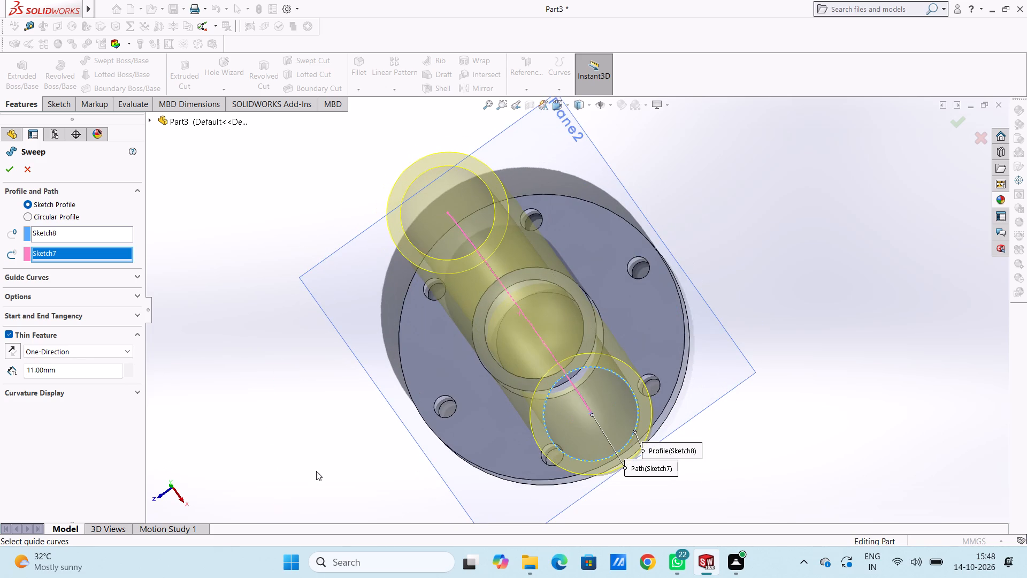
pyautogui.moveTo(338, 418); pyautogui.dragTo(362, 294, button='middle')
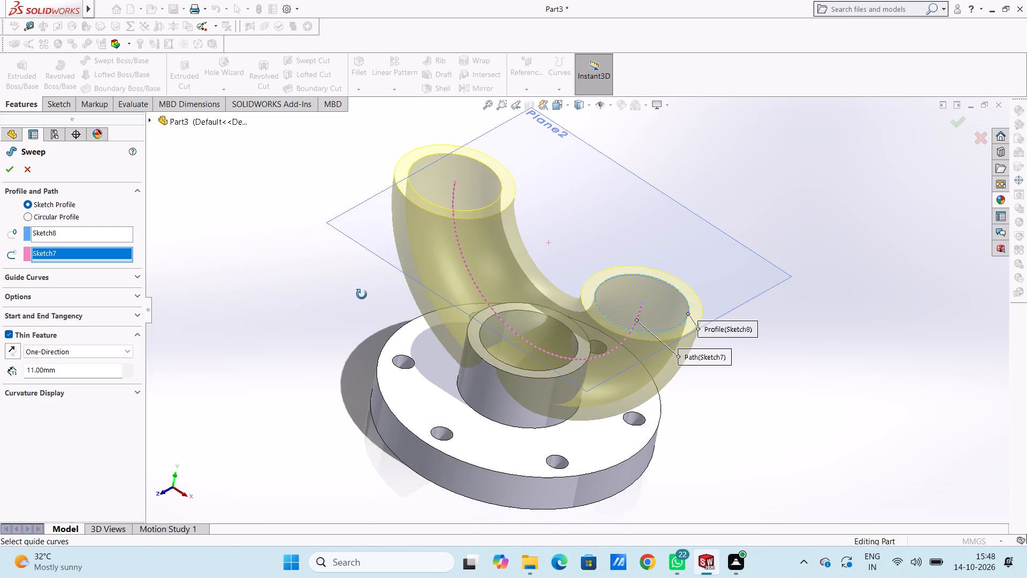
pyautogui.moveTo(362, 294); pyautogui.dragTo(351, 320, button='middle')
# Set the thin sweep's wall thickness to 12 mm and create the U-shaped pipe.
pyautogui.doubleClick(76, 368)
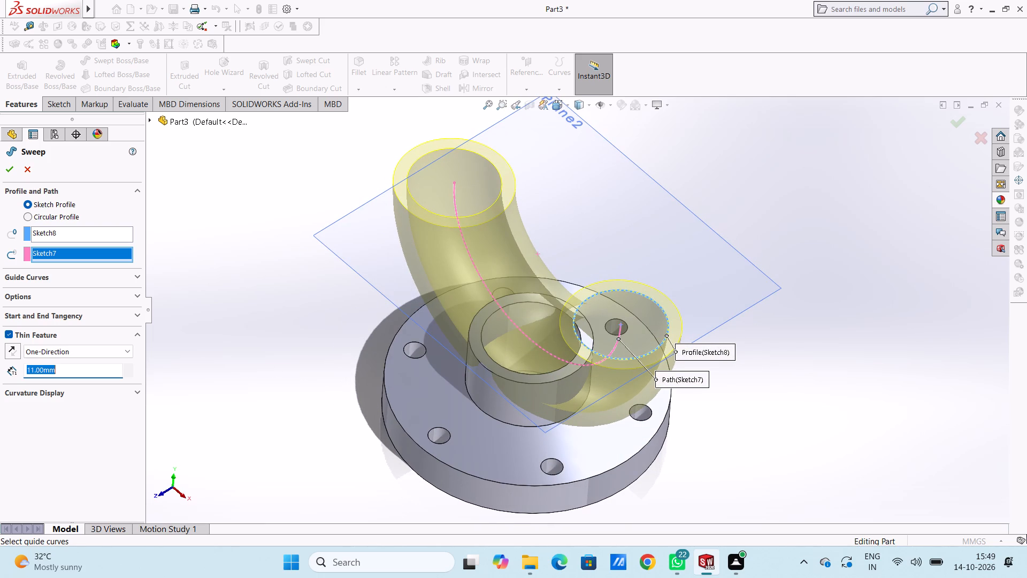
pyautogui.write('12')
pyautogui.press('Return')
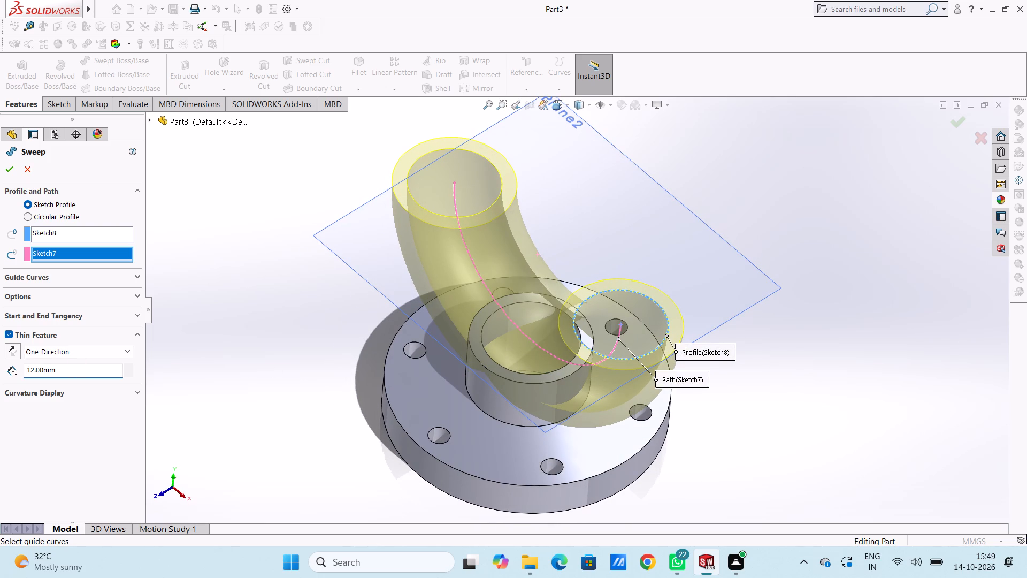
pyautogui.click(6, 169)
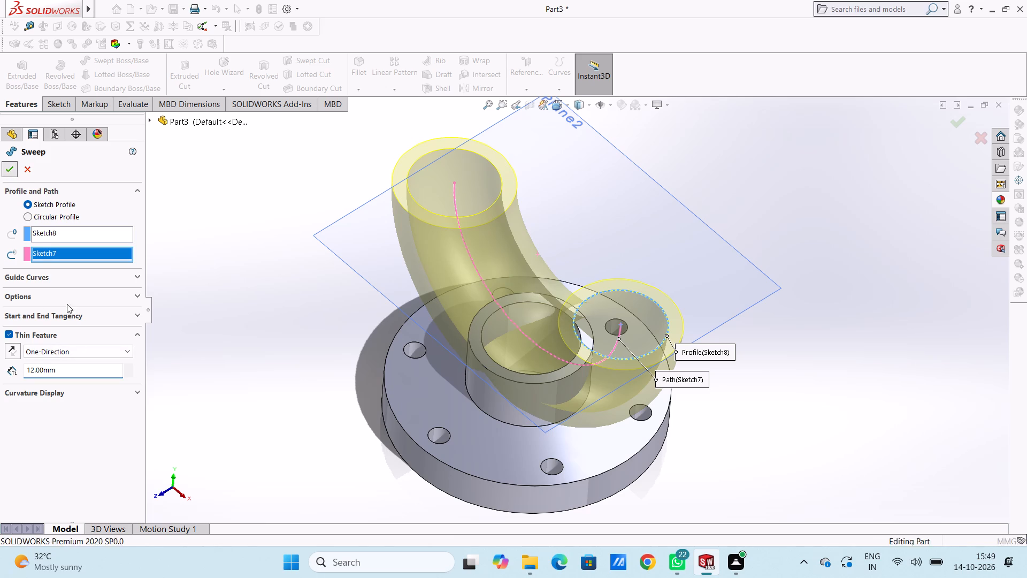
pyautogui.moveTo(250, 374); pyautogui.dragTo(246, 374)
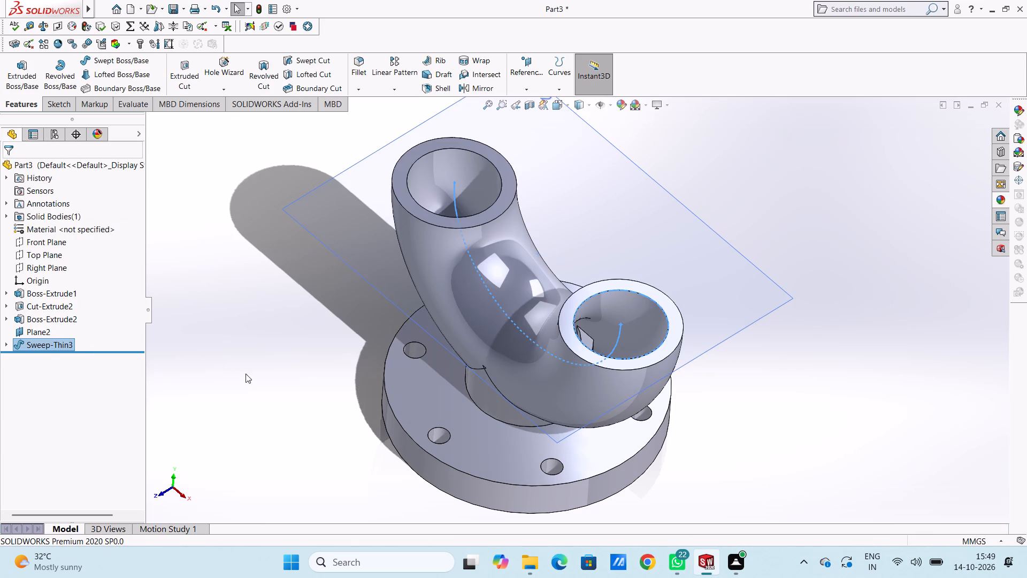
# Hide the reference plane Plane2.
pyautogui.click(44, 333)
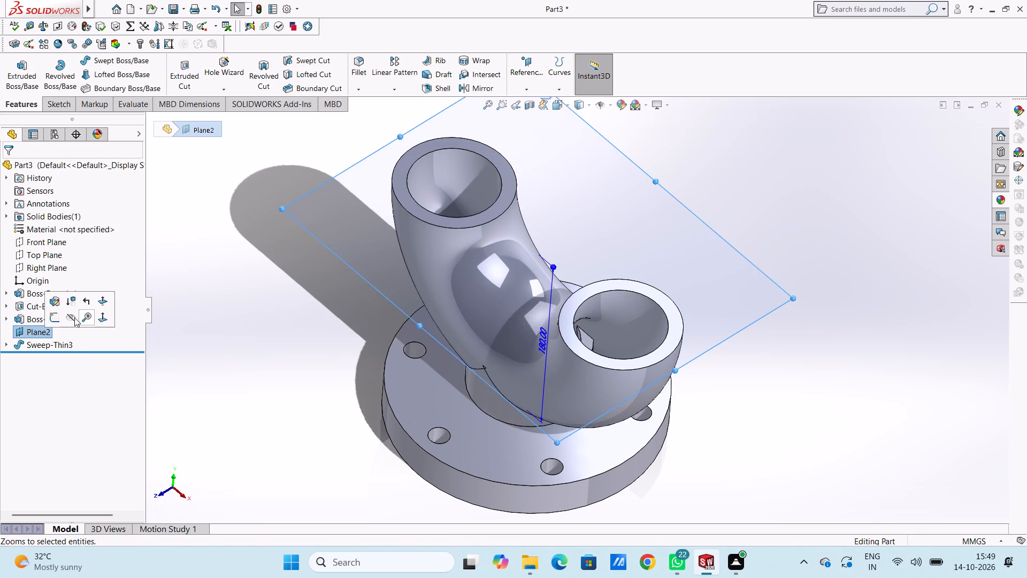
pyautogui.click(70, 318)
pyautogui.click(213, 348)
# Examine the joint between the U-shaped pipe and the hub, and the overall part from several angles.
pyautogui.moveTo(286, 382); pyautogui.dragTo(333, 239, button='middle')
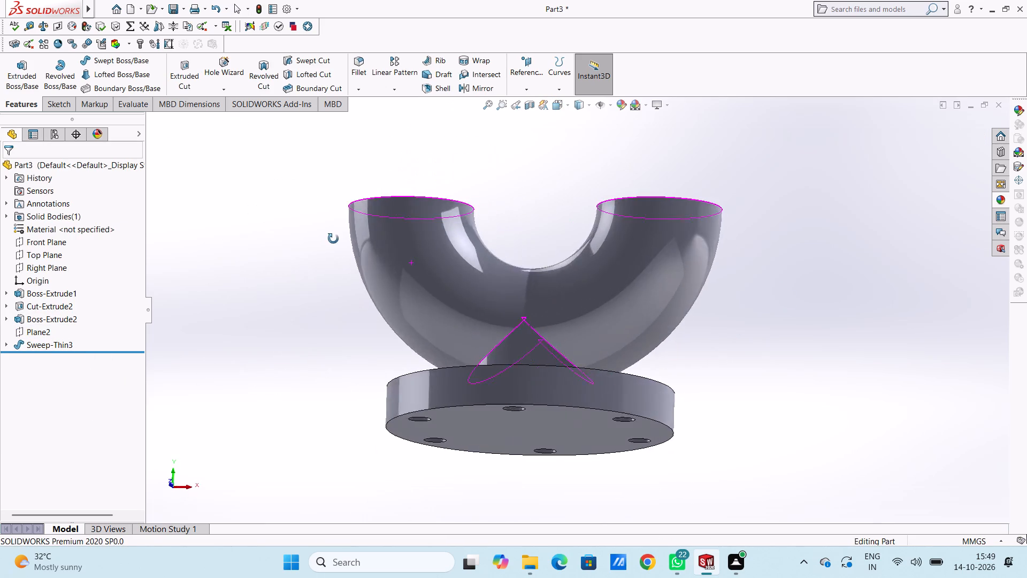
pyautogui.moveTo(333, 239); pyautogui.dragTo(335, 317, button='middle')
pyautogui.scroll(-9, 534, 326)
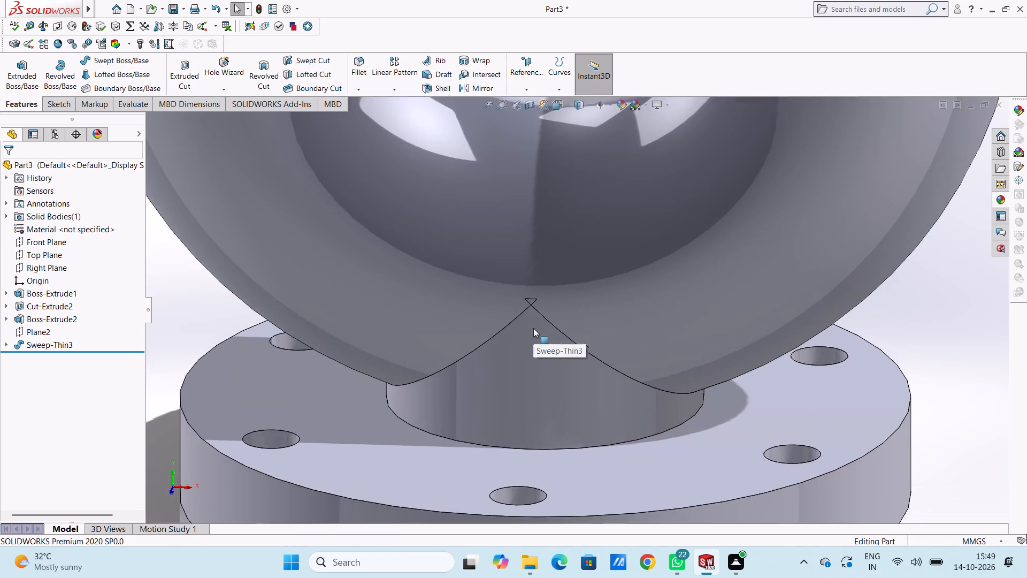
pyautogui.scroll(-3, 543, 265)
pyautogui.scroll(19, 543, 265)
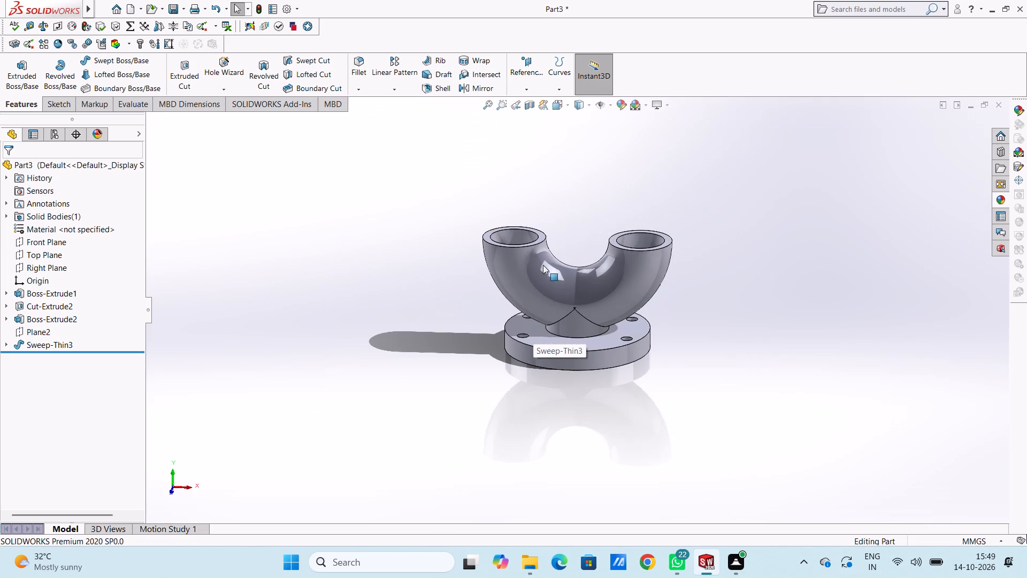
pyautogui.moveTo(745, 324); pyautogui.dragTo(735, 453, button='middle')
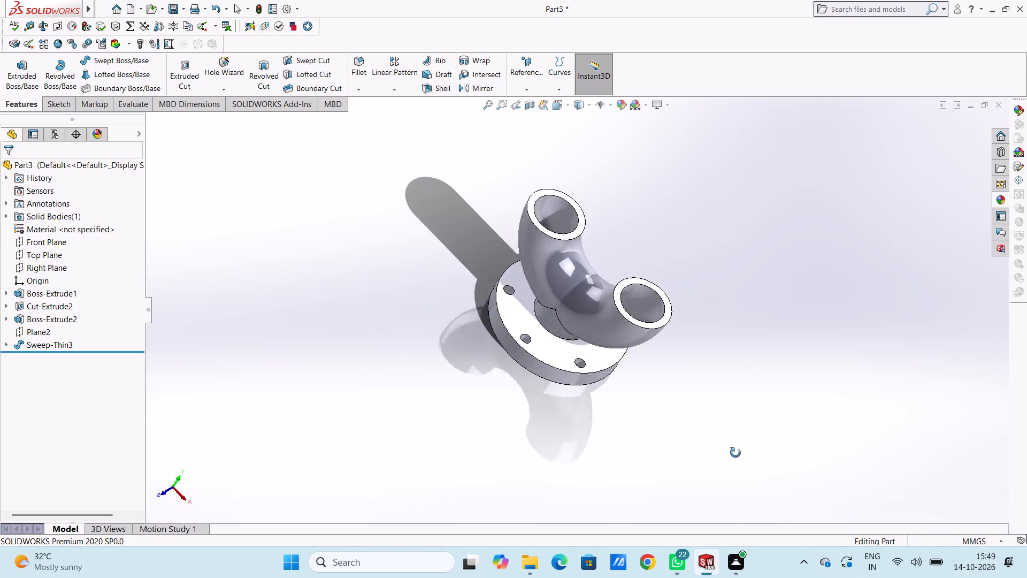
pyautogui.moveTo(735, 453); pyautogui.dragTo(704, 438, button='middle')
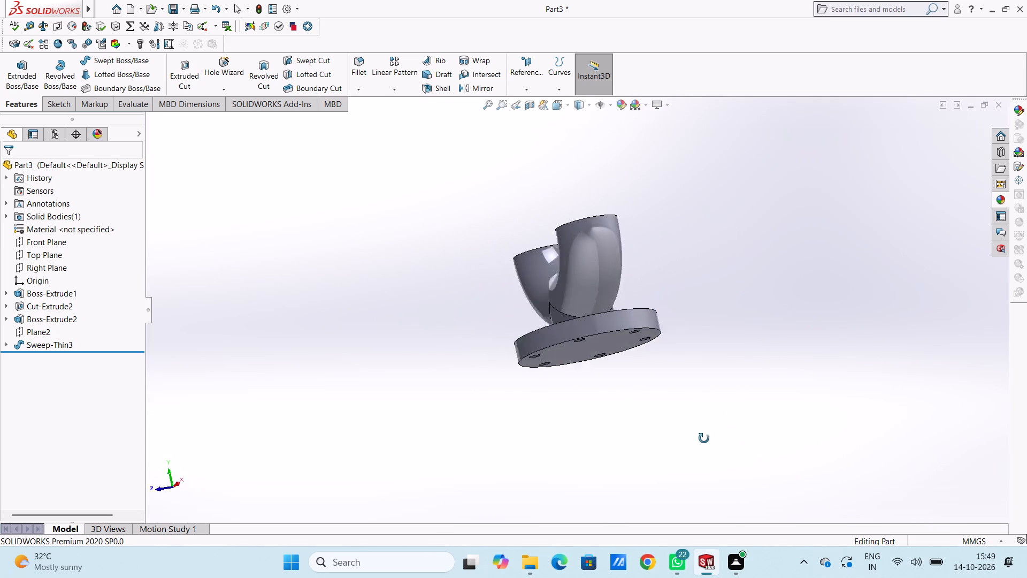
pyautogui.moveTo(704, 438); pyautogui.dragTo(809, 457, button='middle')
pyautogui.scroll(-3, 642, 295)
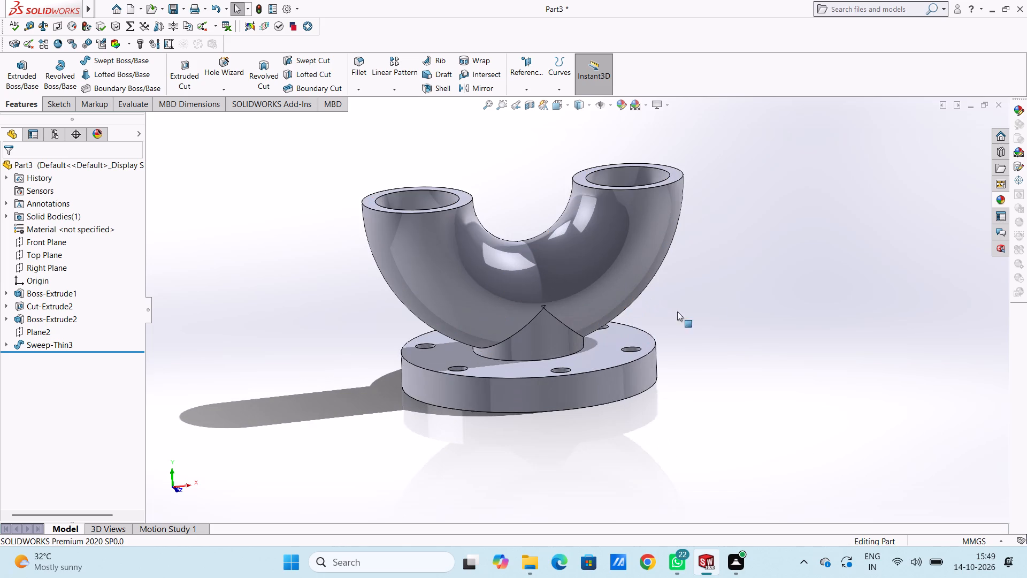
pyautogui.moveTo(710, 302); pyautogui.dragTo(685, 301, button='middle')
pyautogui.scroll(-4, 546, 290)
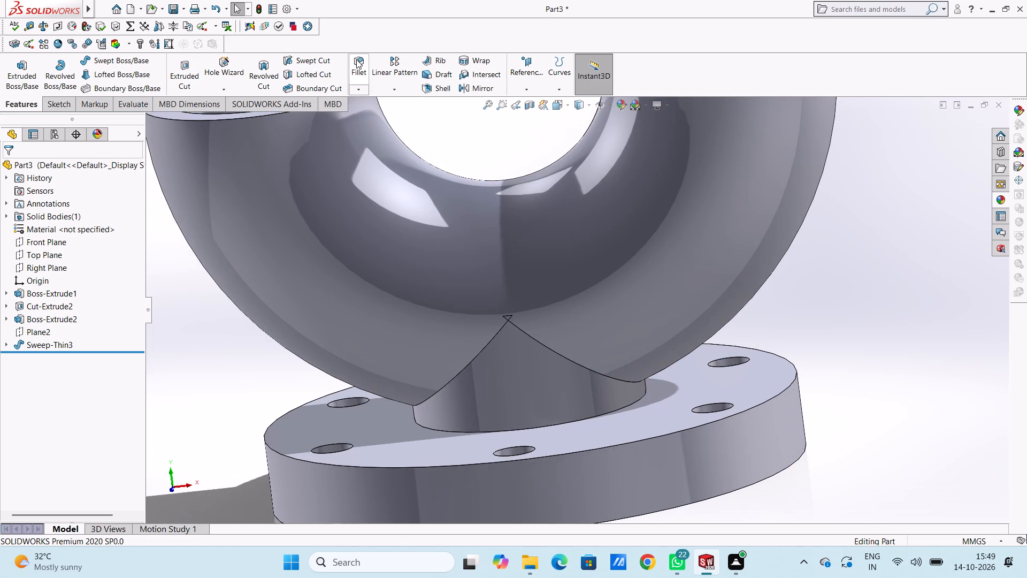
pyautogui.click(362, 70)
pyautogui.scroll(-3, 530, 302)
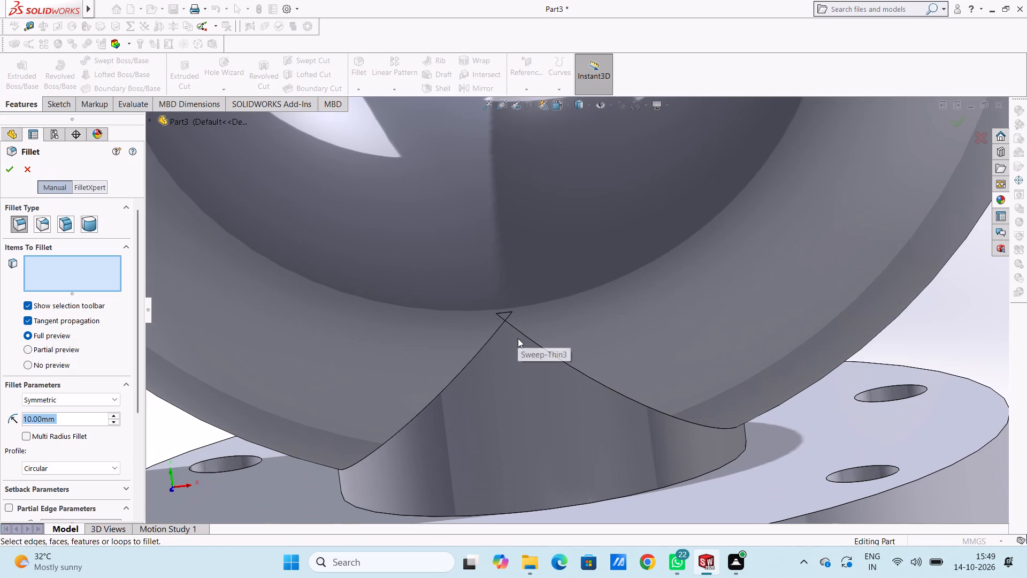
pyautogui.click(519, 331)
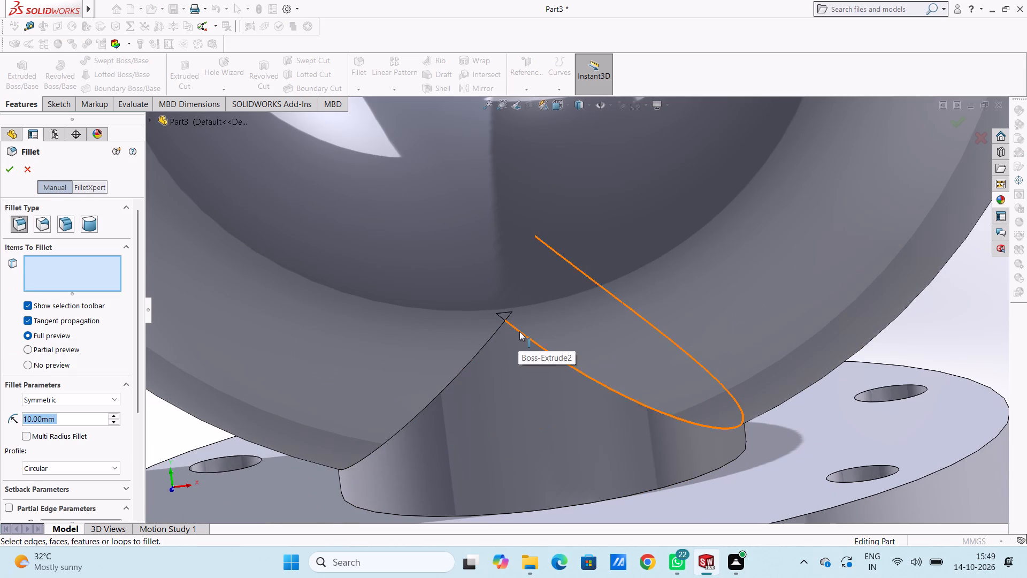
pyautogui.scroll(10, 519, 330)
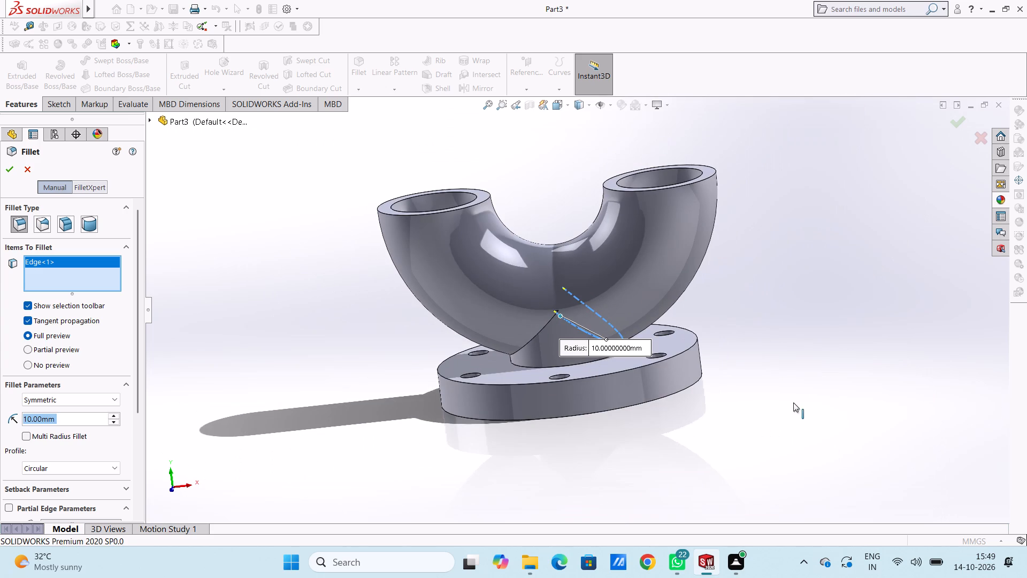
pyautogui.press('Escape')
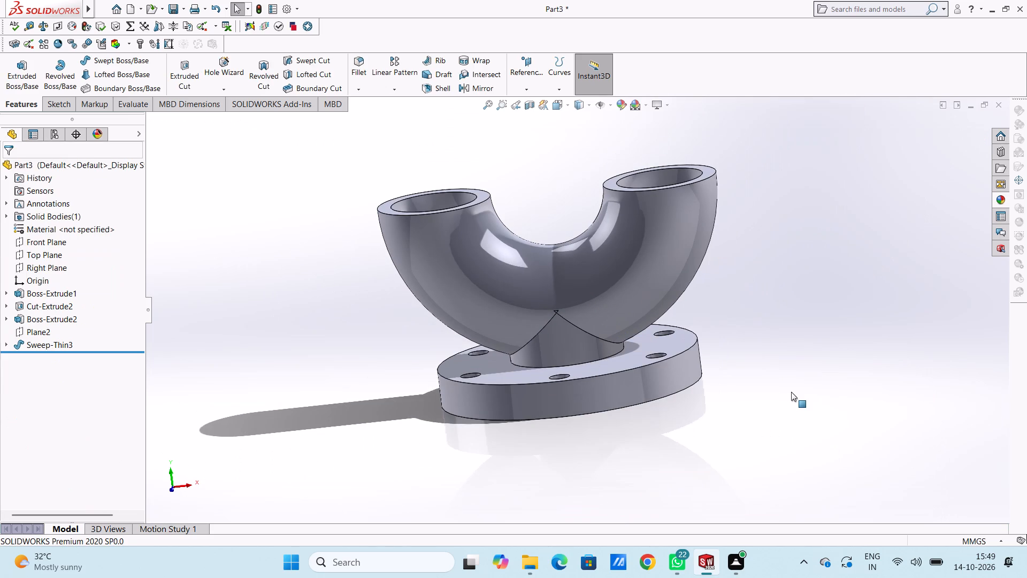
# Undo the thin sweep that formed the U-shaped pipe.
pyautogui.hotkey('ctrl', 'z')
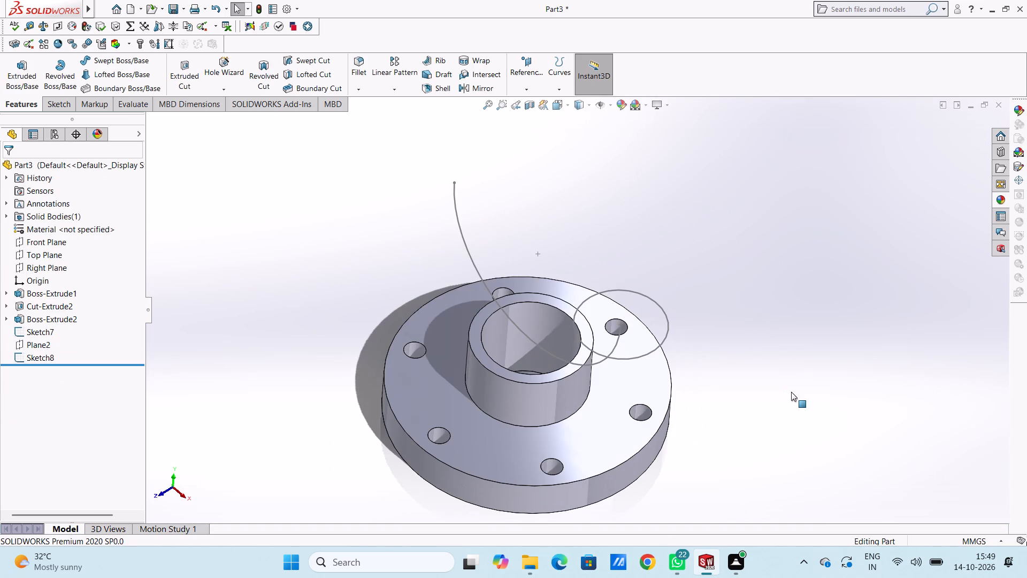
# Sweep the circle sketch along the semicircular path as a one-direction thin feature with an 11.5 mm wall.
pyautogui.click(101, 60)
pyautogui.click(626, 285)
pyautogui.click(628, 290)
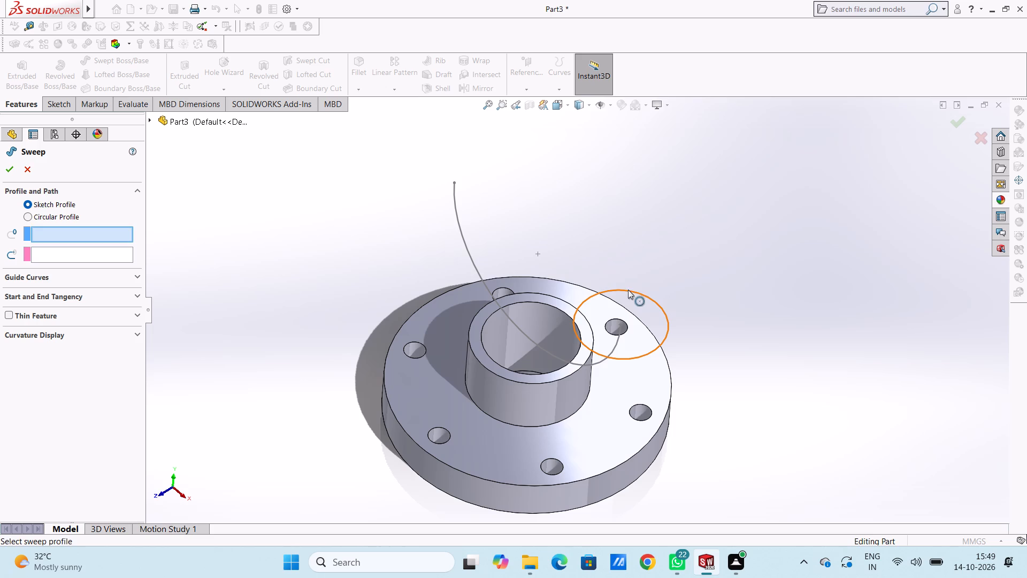
pyautogui.click(601, 361)
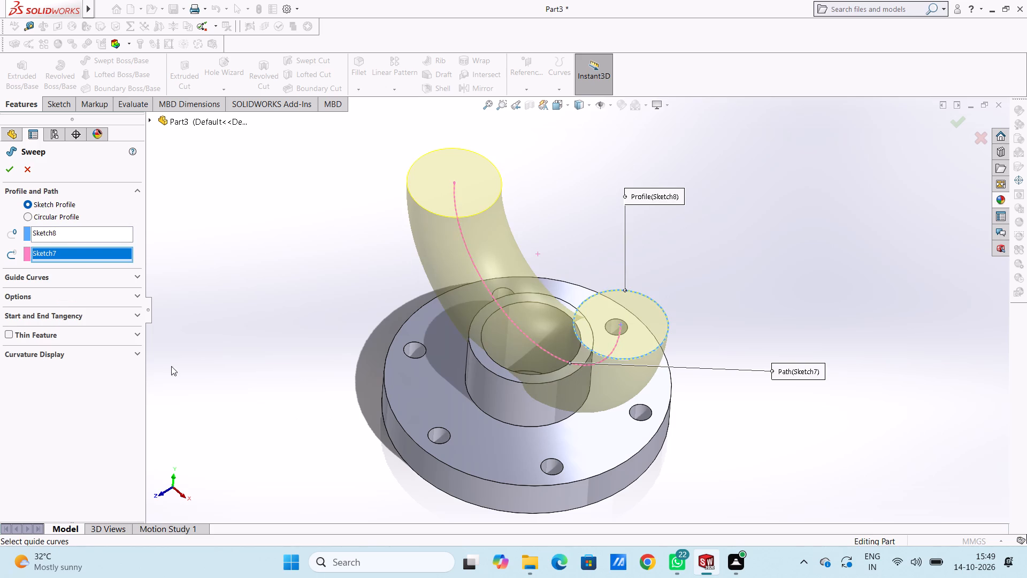
pyautogui.click(6, 331)
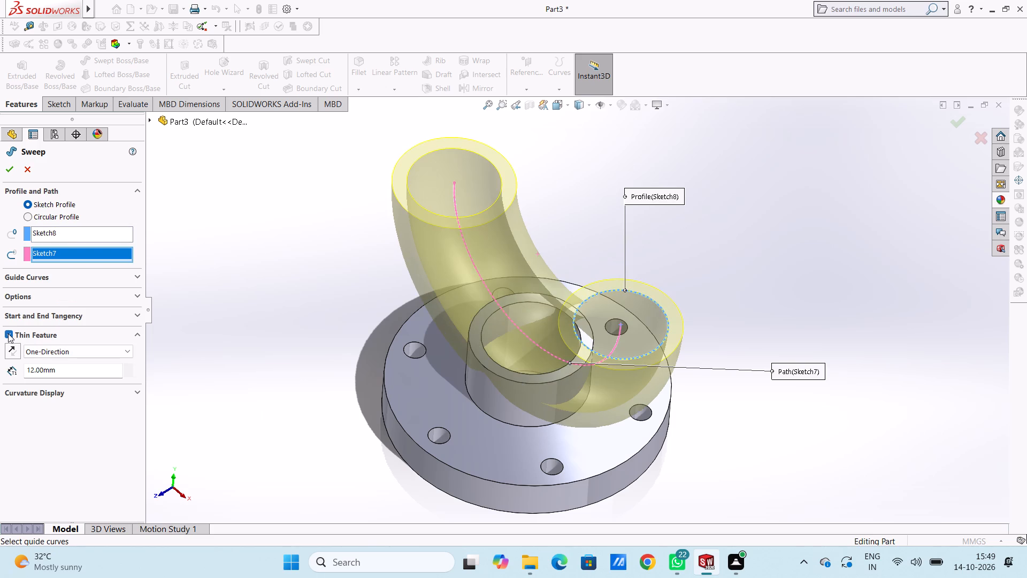
pyautogui.click(63, 371)
pyautogui.click(63, 371)
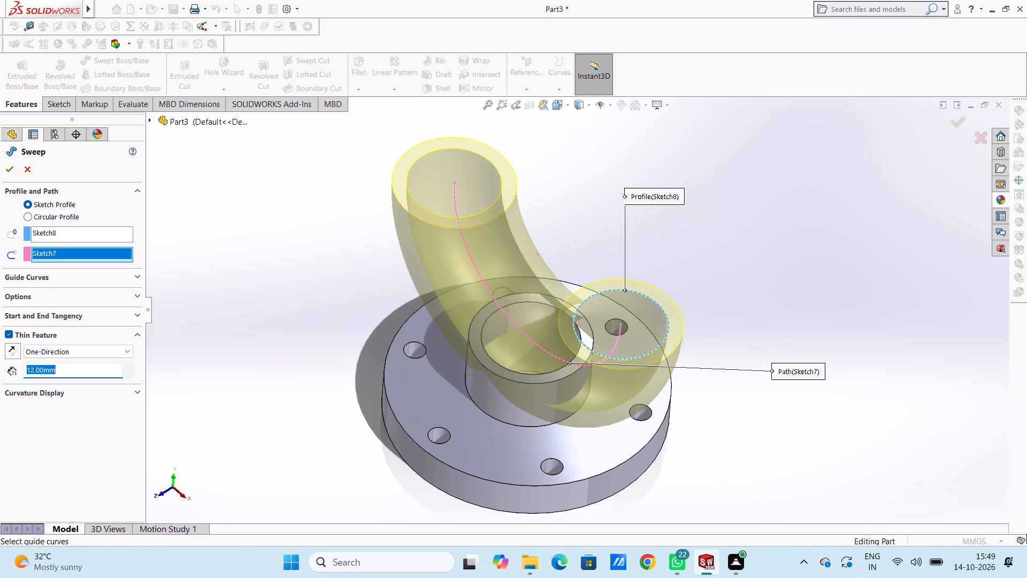
pyautogui.write('11.5')
pyautogui.press('Return')
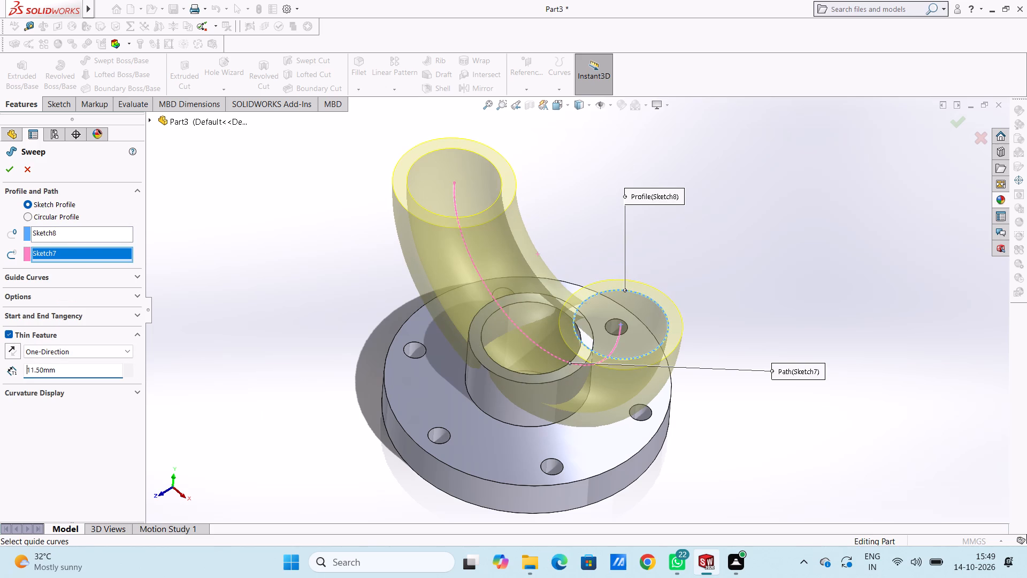
pyautogui.click(8, 166)
pyautogui.click(223, 294)
# Examine the joint between the U-shaped pipe and the hub up close, and the overall part from several angles.
pyautogui.moveTo(257, 333); pyautogui.dragTo(260, 296, button='middle')
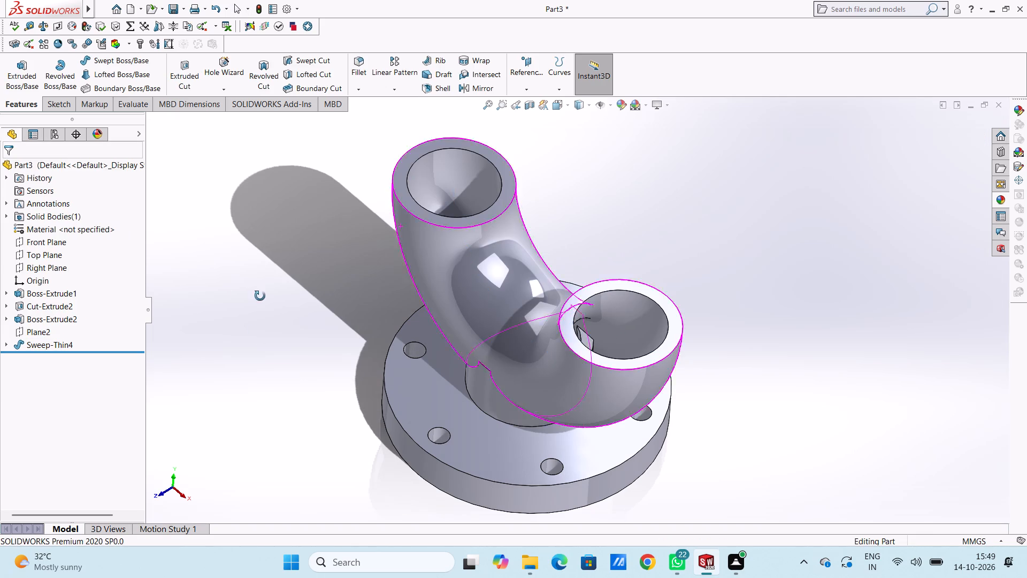
pyautogui.moveTo(260, 296); pyautogui.dragTo(327, 222, button='middle')
pyautogui.scroll(-3, 499, 321)
pyautogui.scroll(-3, 619, 316)
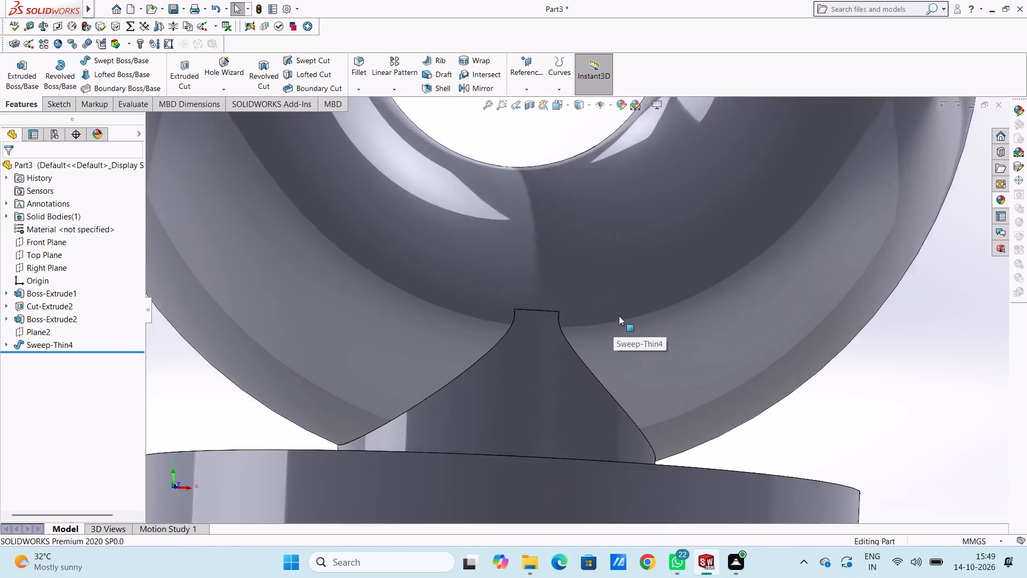
pyautogui.scroll(-2, 619, 316)
pyautogui.scroll(-4, 553, 325)
pyautogui.scroll(-5, 399, 339)
pyautogui.scroll(-5, 331, 167)
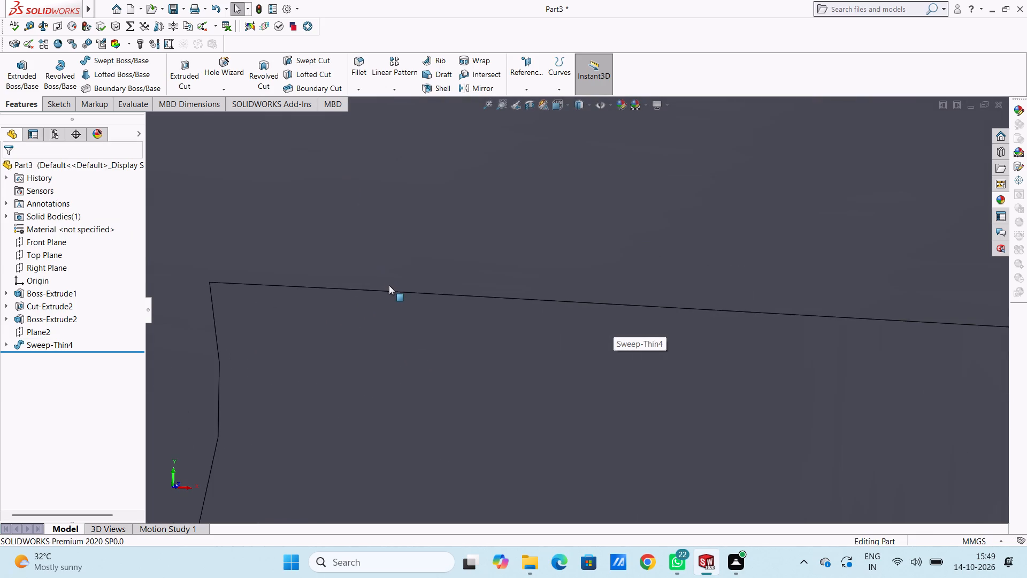
pyautogui.scroll(20, 389, 285)
pyautogui.scroll(12, 389, 285)
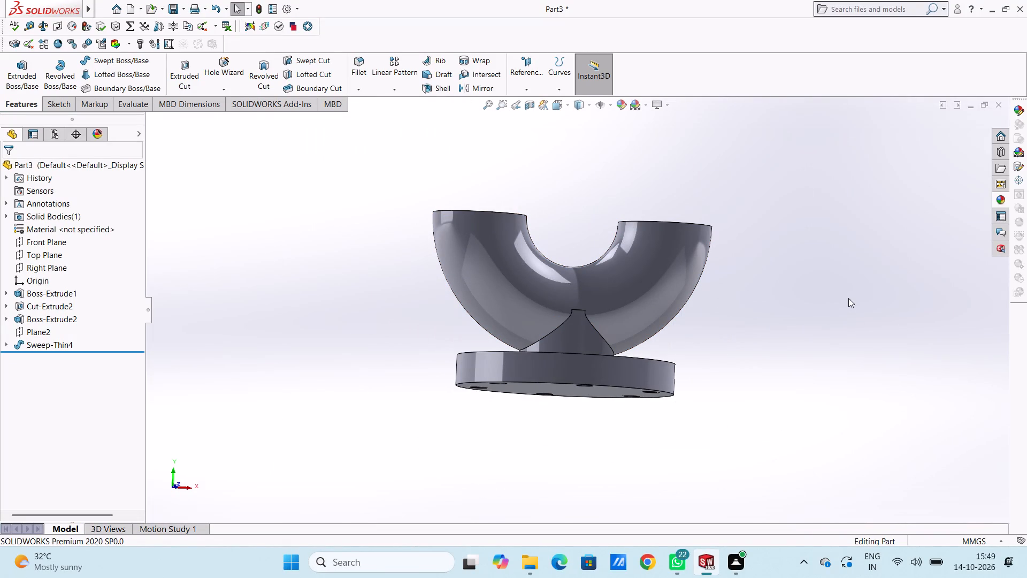
pyautogui.moveTo(798, 327); pyautogui.dragTo(770, 288, button='middle')
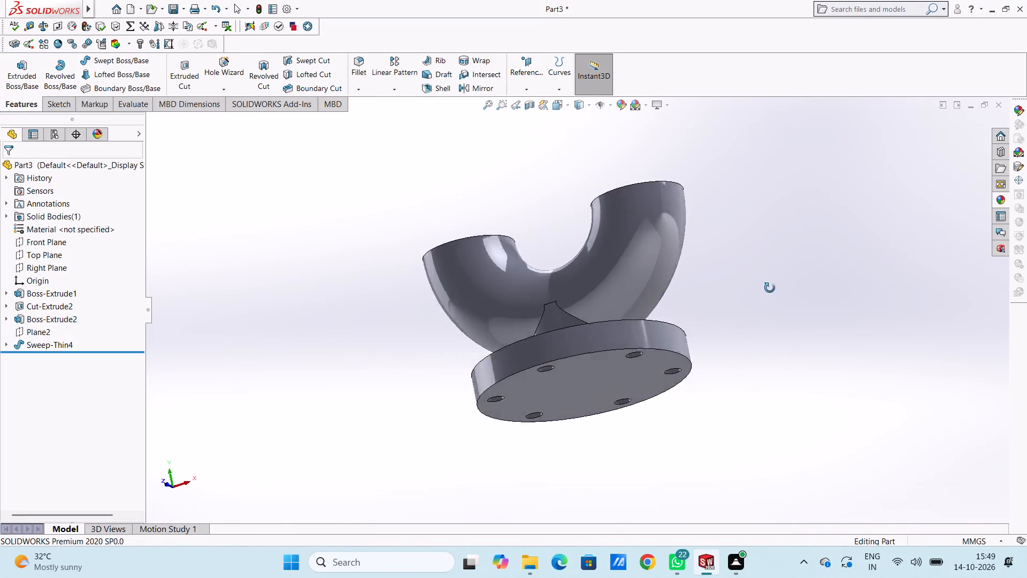
pyautogui.moveTo(770, 288); pyautogui.dragTo(787, 284, button='middle')
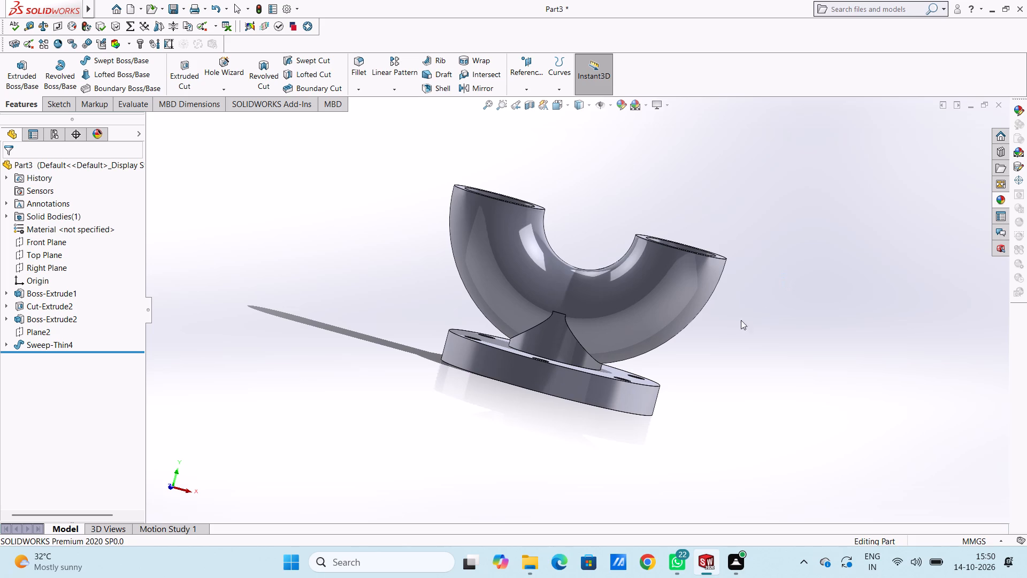
pyautogui.scroll(2, 735, 320)
pyautogui.moveTo(573, 214); pyautogui.dragTo(573, 288, button='middle')
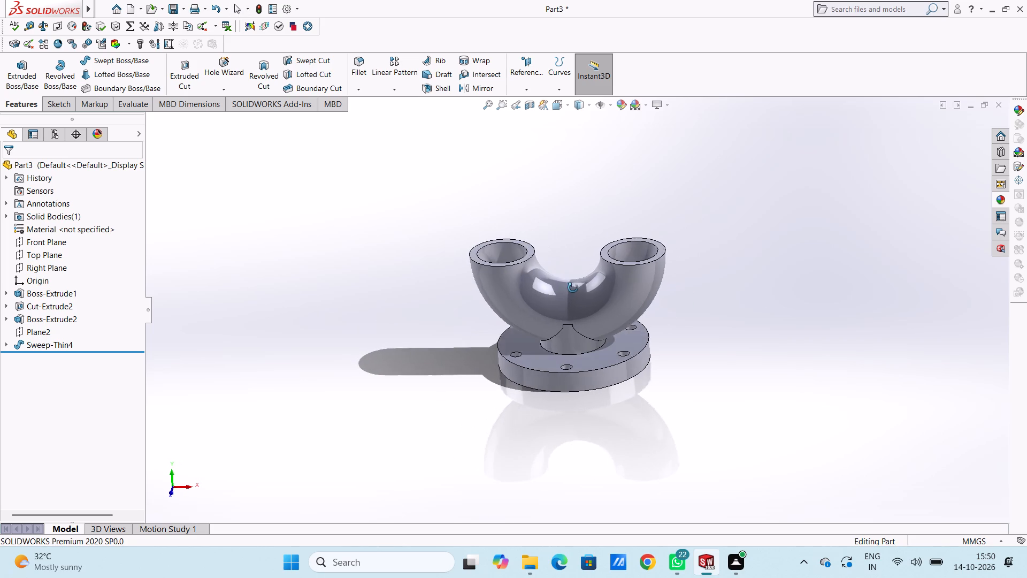
pyautogui.moveTo(573, 288); pyautogui.dragTo(573, 288, button='middle')
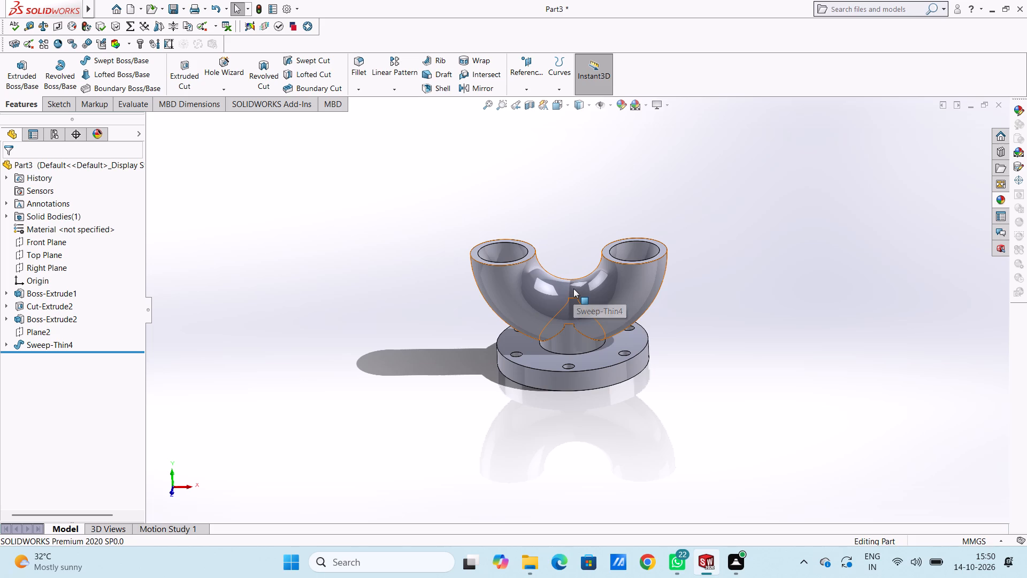
# Start a sketch on the pipe's negative-X end face and draw a circle of about 41 mm radius centred on that opening.
pyautogui.hotkey('ctrl', '5')
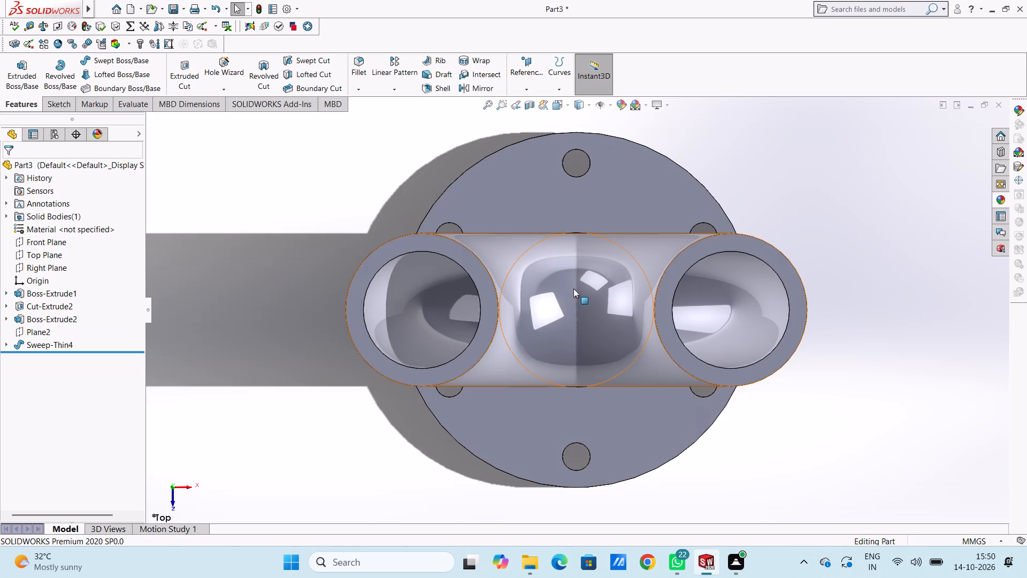
pyautogui.scroll(4, 510, 285)
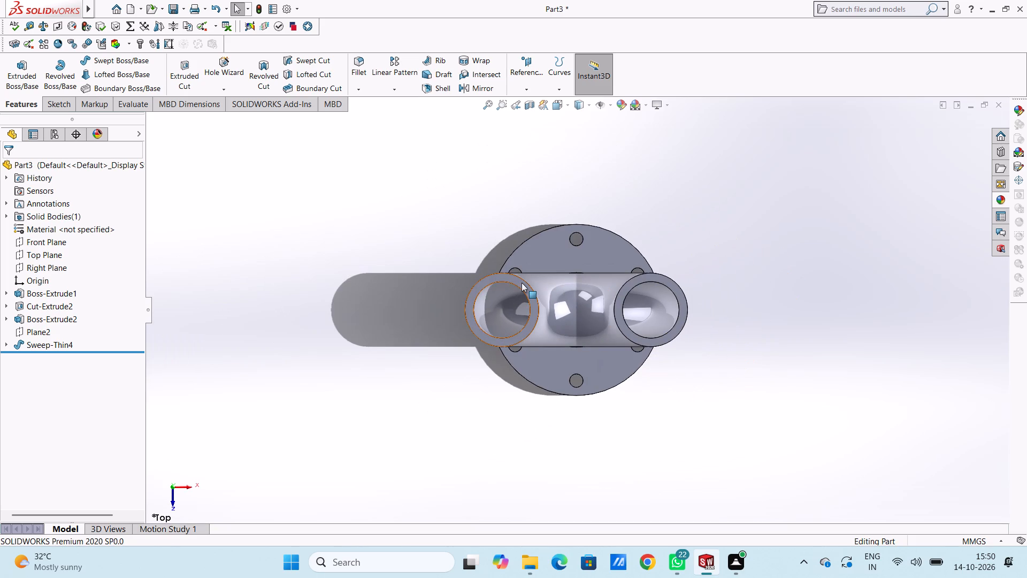
pyautogui.click(522, 283)
pyautogui.click(569, 253)
pyautogui.click(394, 233)
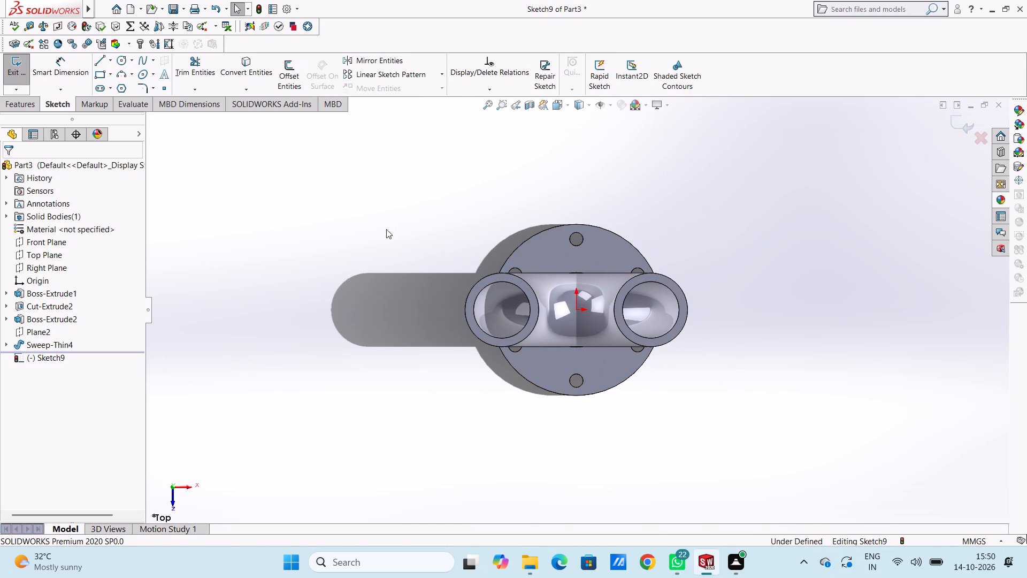
pyautogui.click(118, 61)
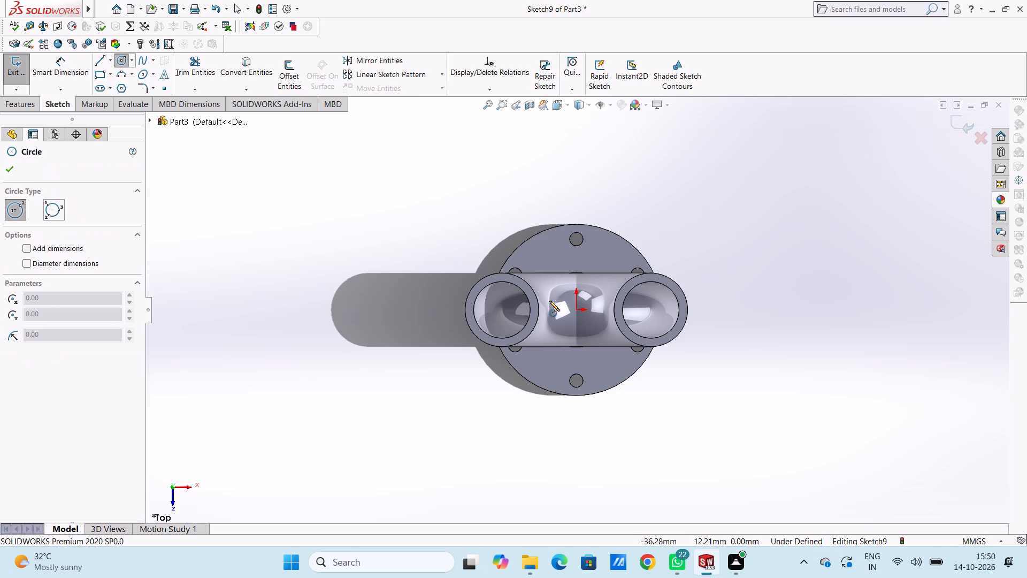
pyautogui.scroll(-6, 510, 307)
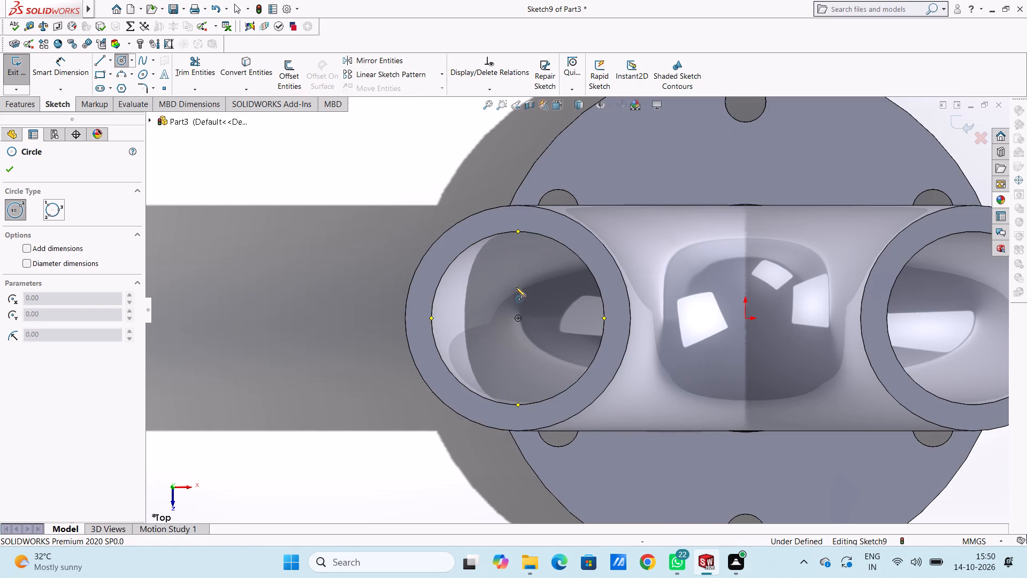
pyautogui.click(518, 317)
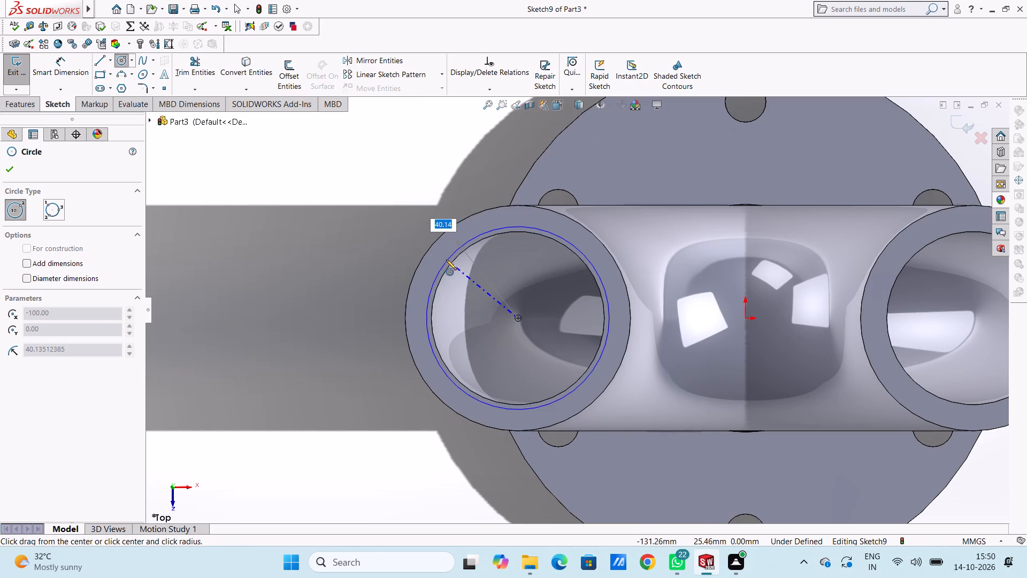
pyautogui.click(446, 259)
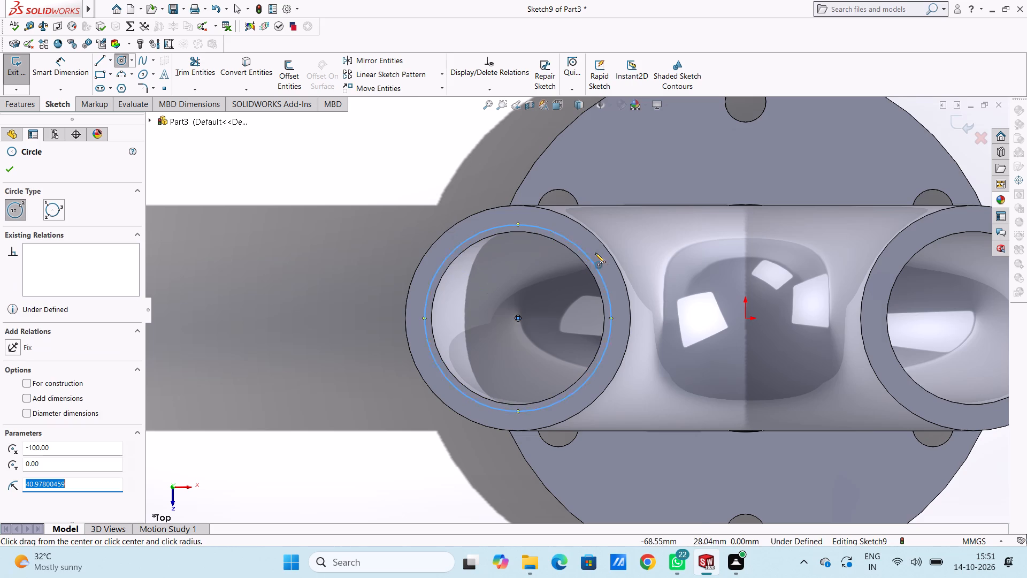
# Draw a second circle of about 41 mm radius centred on the pipe's positive-X opening.
pyautogui.scroll(4, 595, 253)
pyautogui.scroll(1, 807, 284)
pyautogui.scroll(-4, 798, 290)
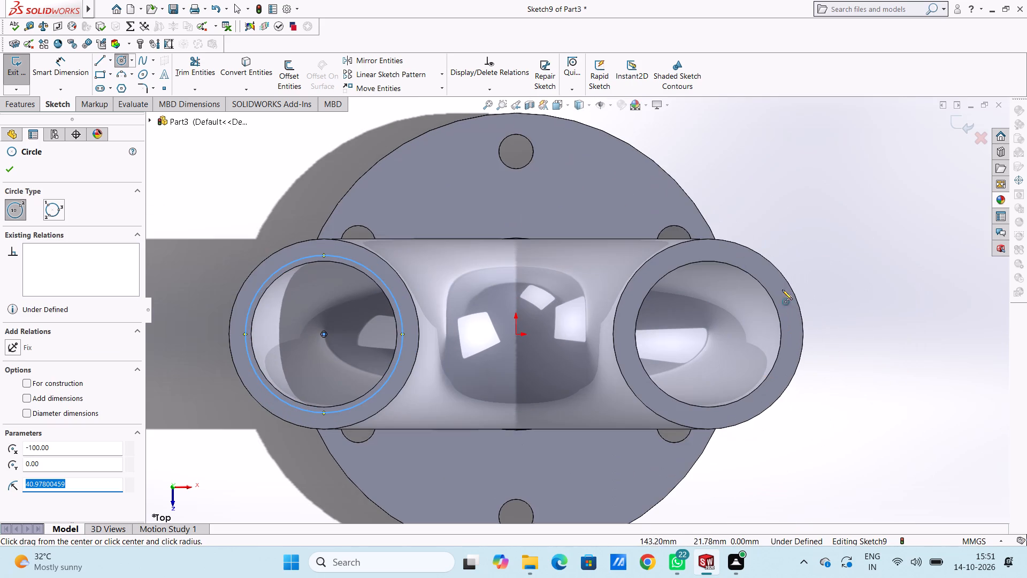
pyautogui.click(707, 333)
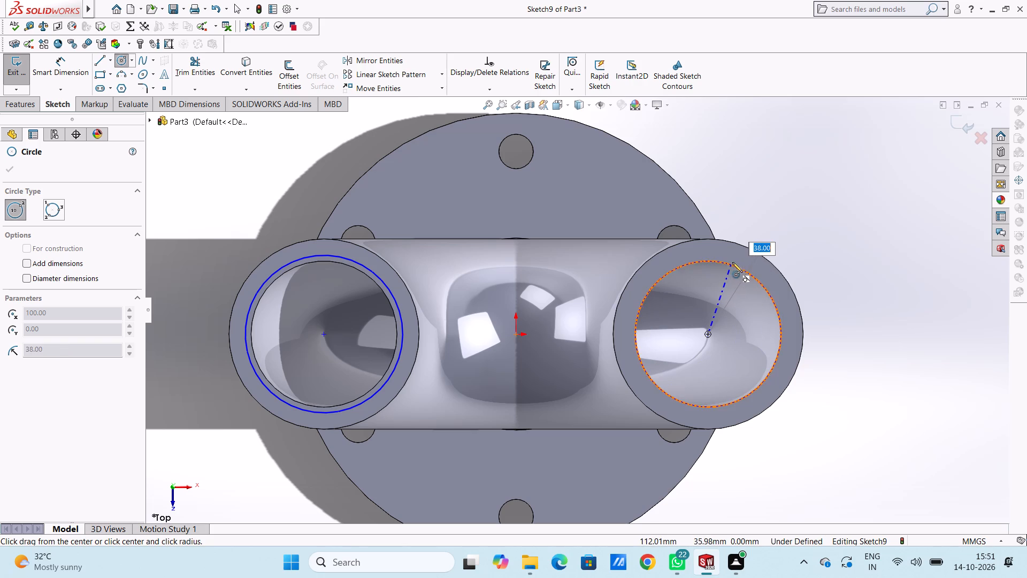
pyautogui.click(733, 260)
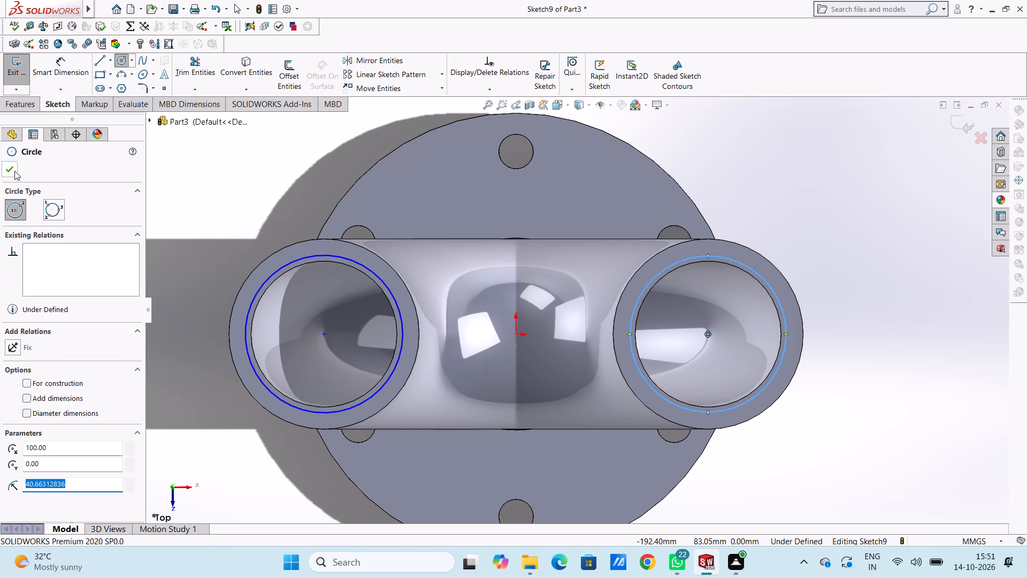
pyautogui.click(12, 171)
pyautogui.click(226, 186)
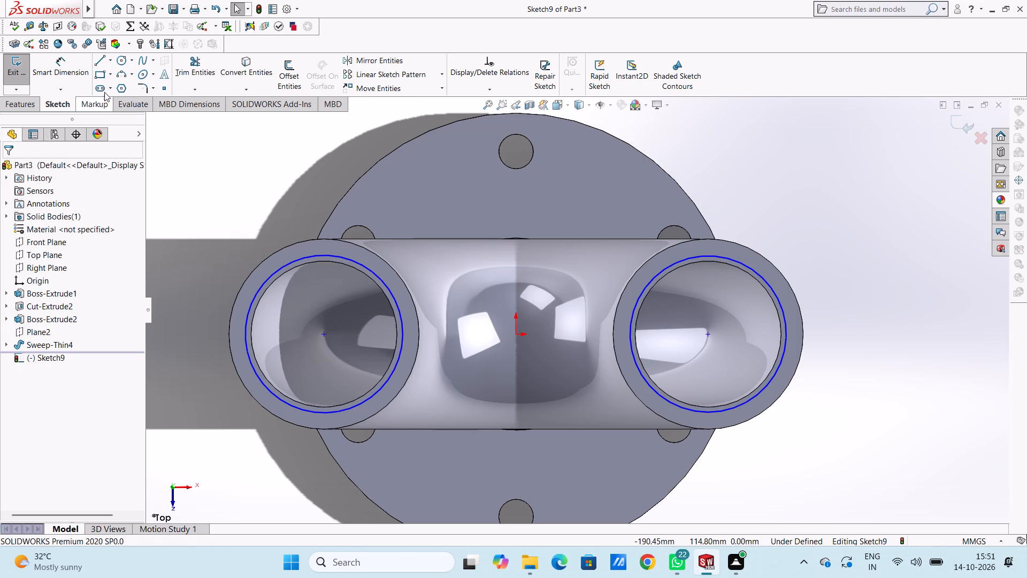
# Dimension the circles on the pipe's two open ends to 80 mm diameter each.
pyautogui.click(83, 64)
pyautogui.scroll(3, 290, 263)
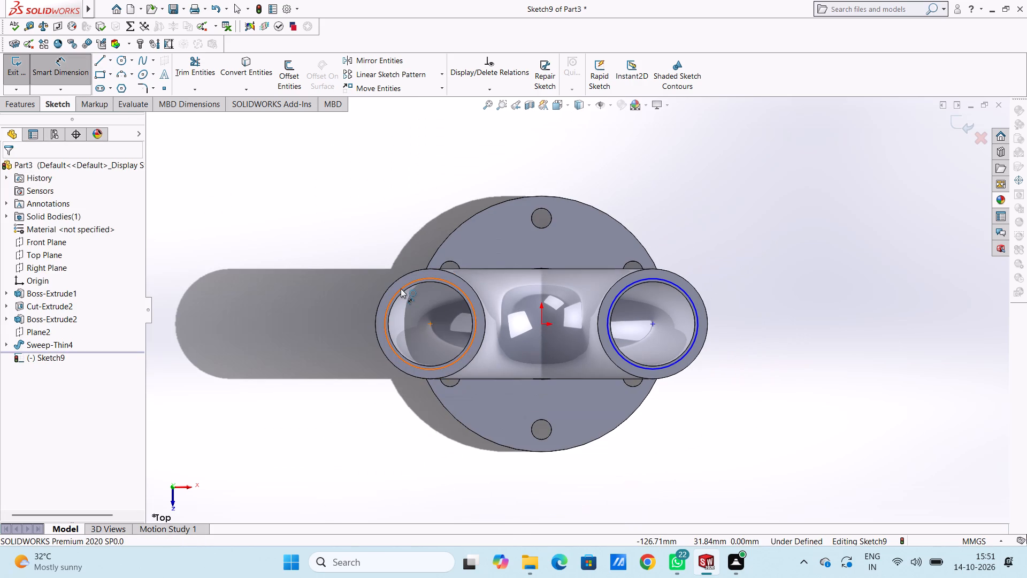
pyautogui.click(401, 288)
pyautogui.click(260, 169)
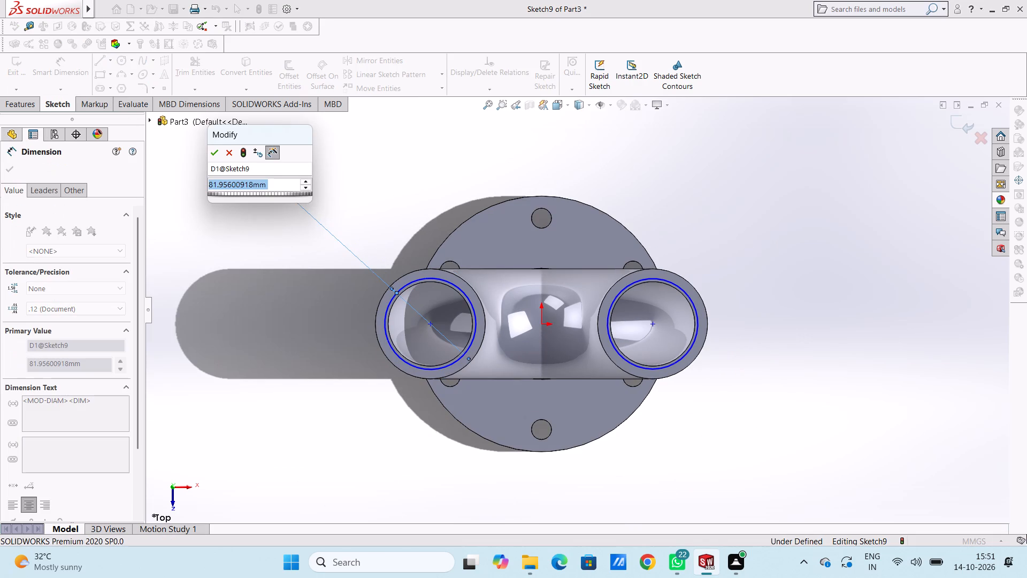
pyautogui.write('80')
pyautogui.press('Return')
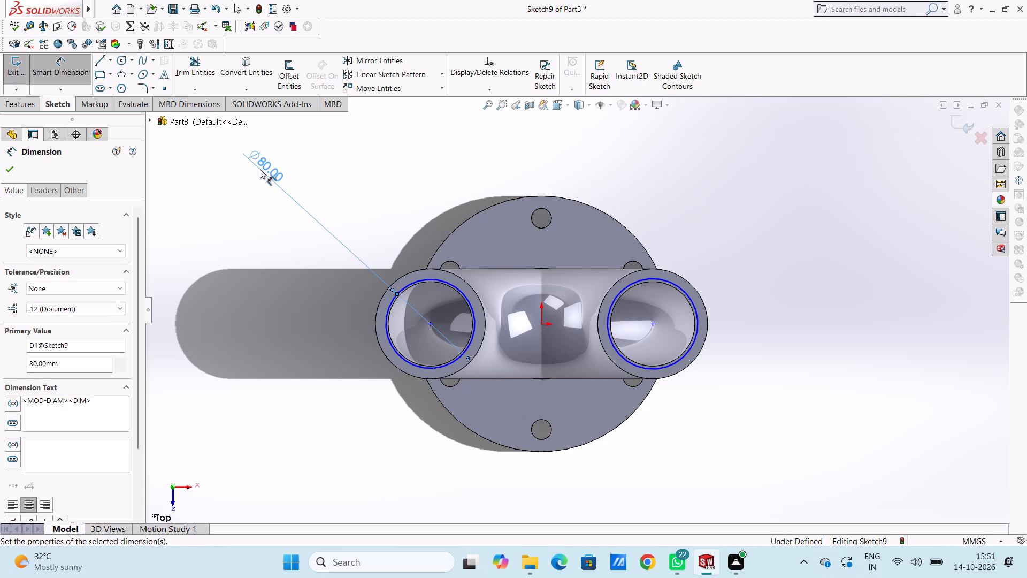
pyautogui.click(267, 332)
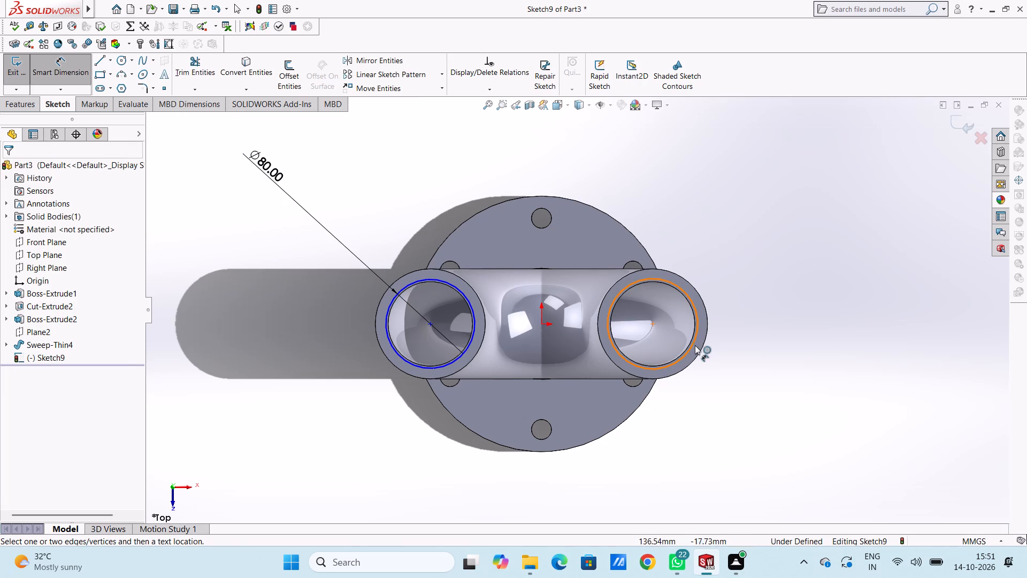
pyautogui.click(694, 345)
pyautogui.click(777, 416)
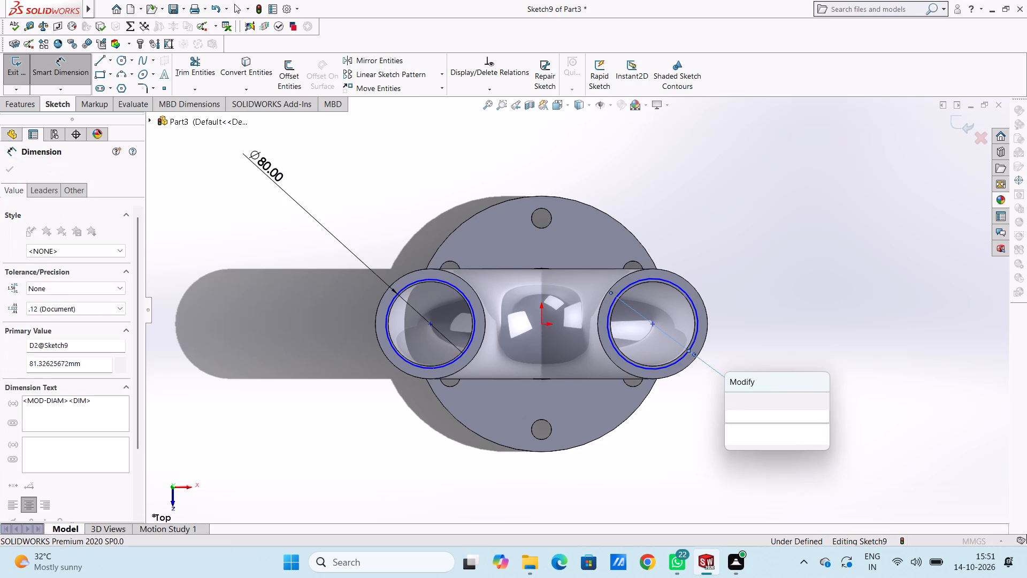
pyautogui.write('80')
pyautogui.press('Return')
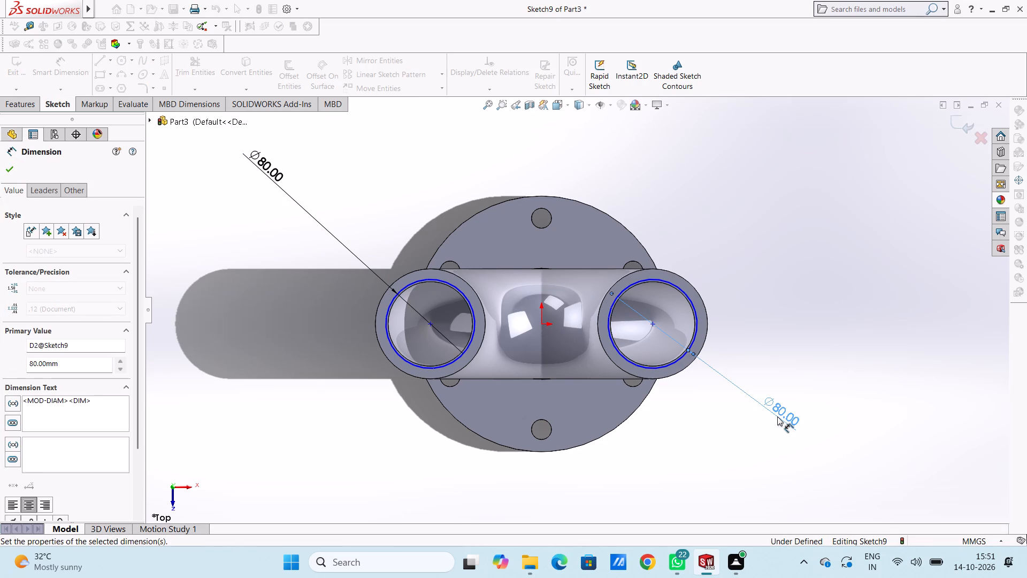
pyautogui.click(339, 422)
# Dimension each circle's centre 100 mm horizontally from the origin, on the negative-X and positive-X sides.
pyautogui.scroll(-2, 552, 327)
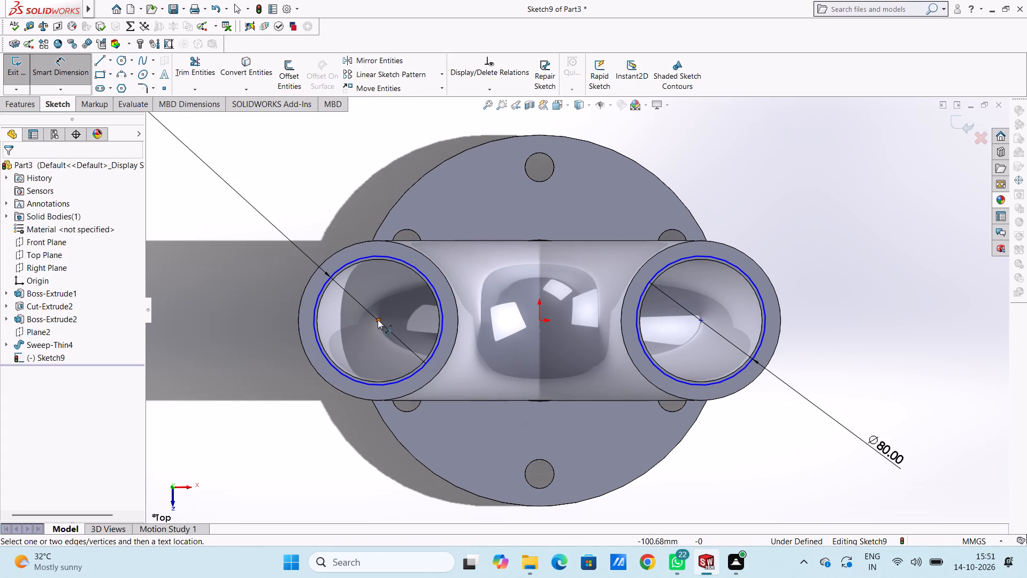
pyautogui.click(378, 319)
pyautogui.click(540, 322)
pyautogui.scroll(3, 527, 364)
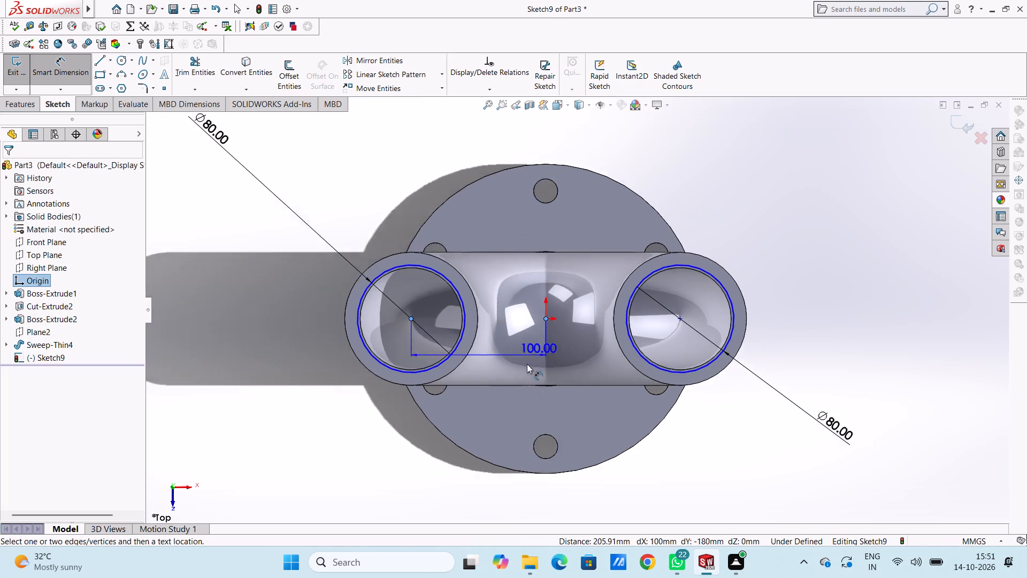
pyautogui.click(471, 470)
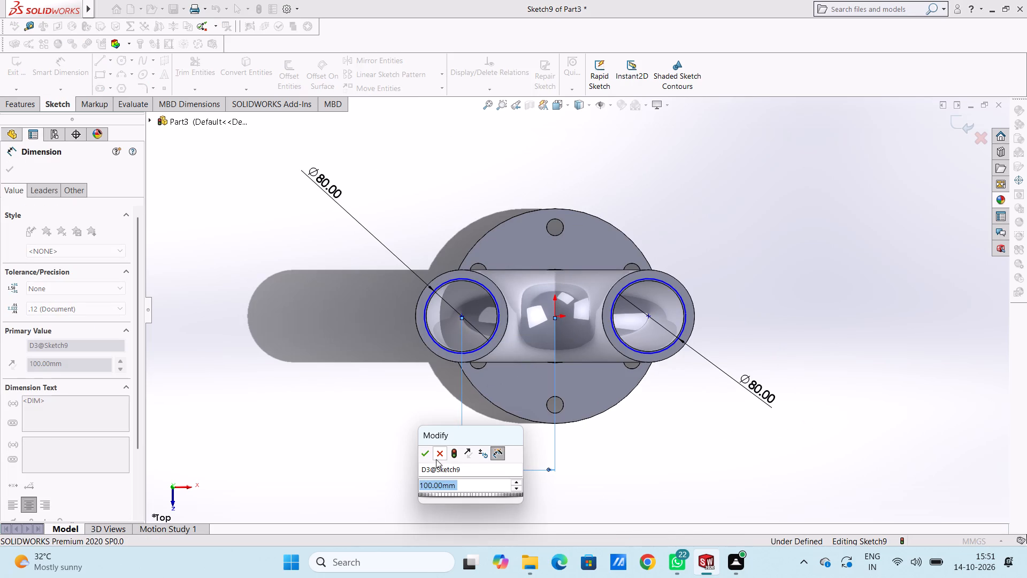
pyautogui.click(423, 455)
pyautogui.click(418, 451)
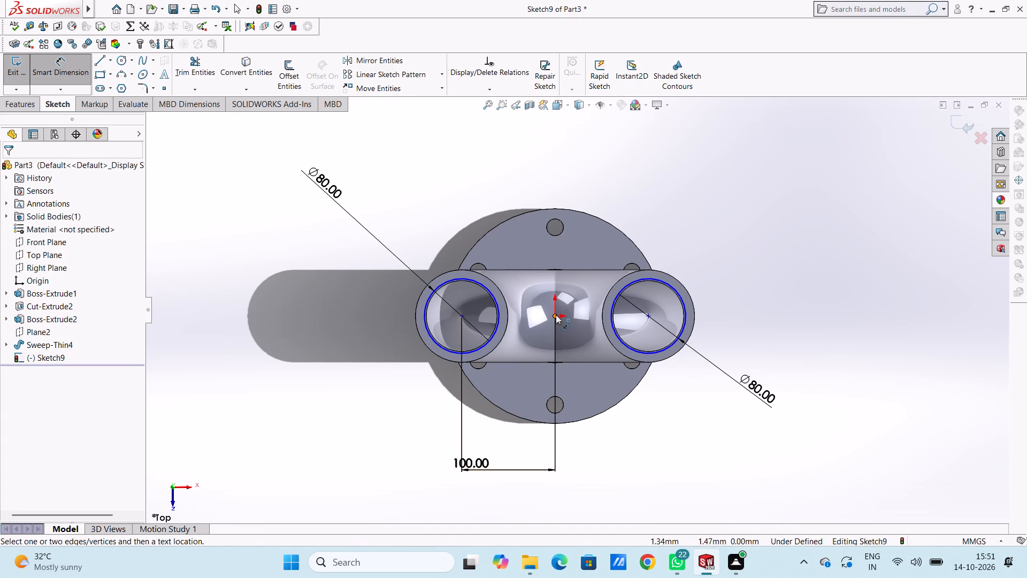
pyautogui.click(556, 315)
pyautogui.click(646, 316)
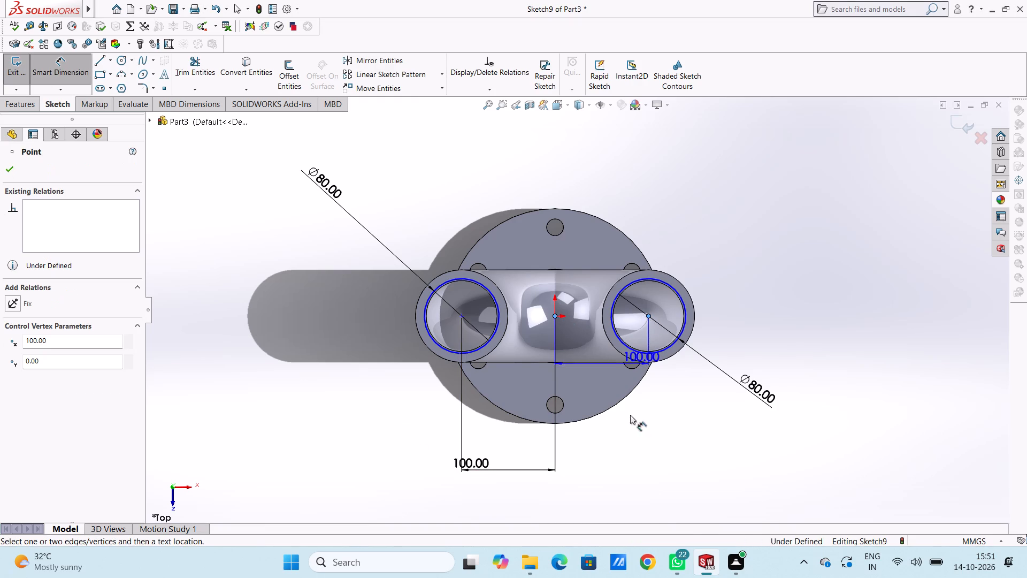
pyautogui.click(615, 470)
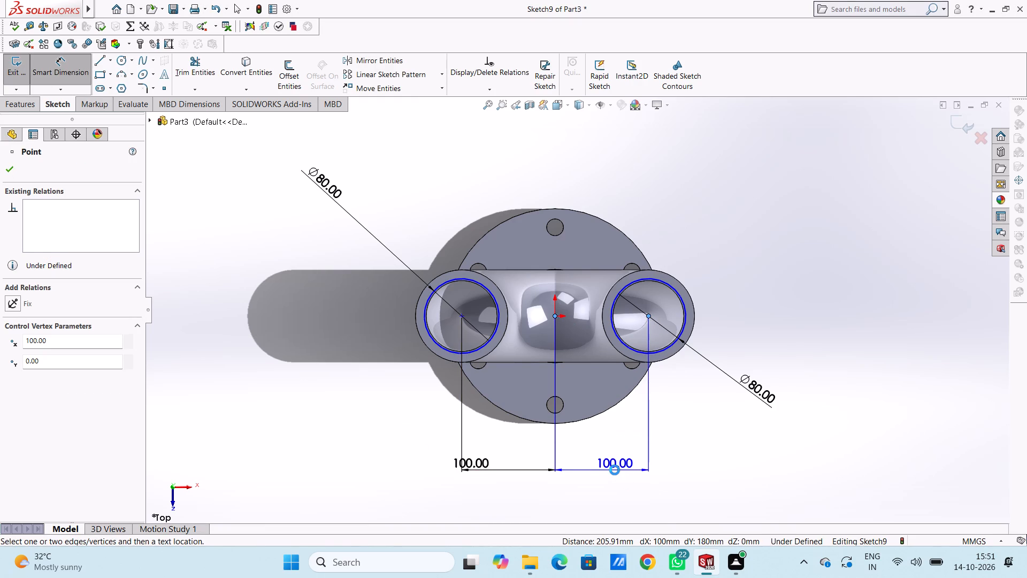
pyautogui.click(568, 455)
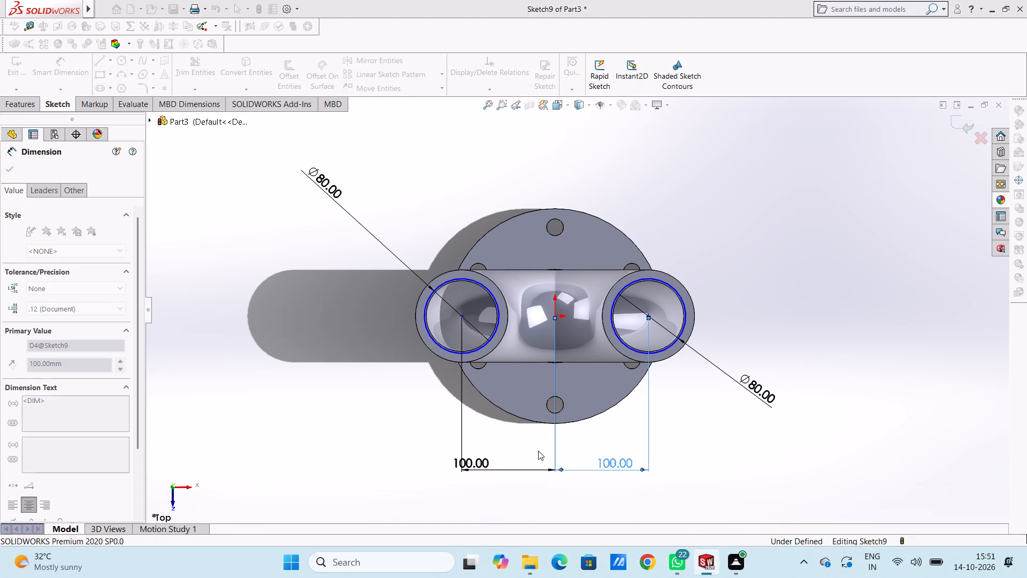
pyautogui.click(536, 450)
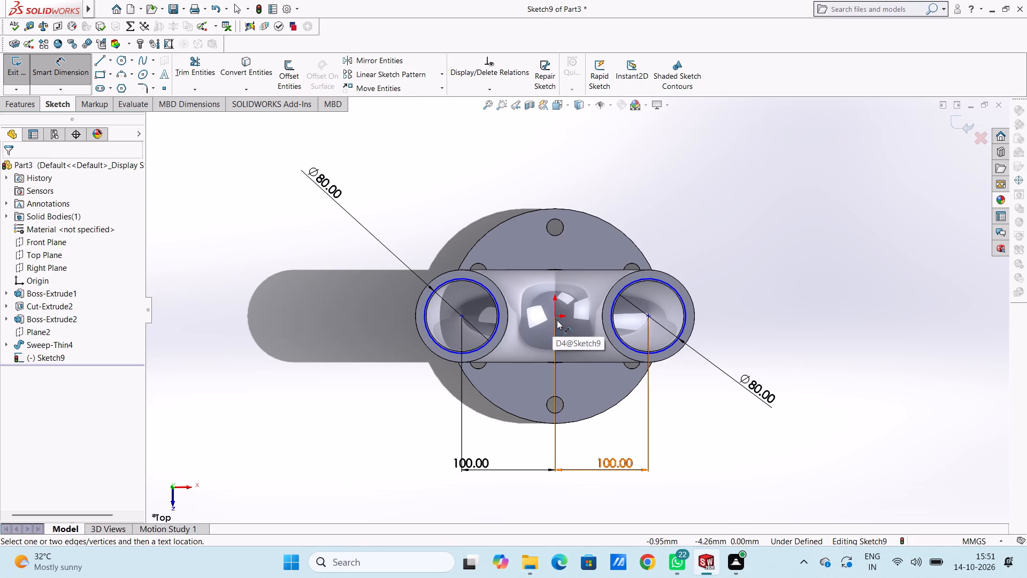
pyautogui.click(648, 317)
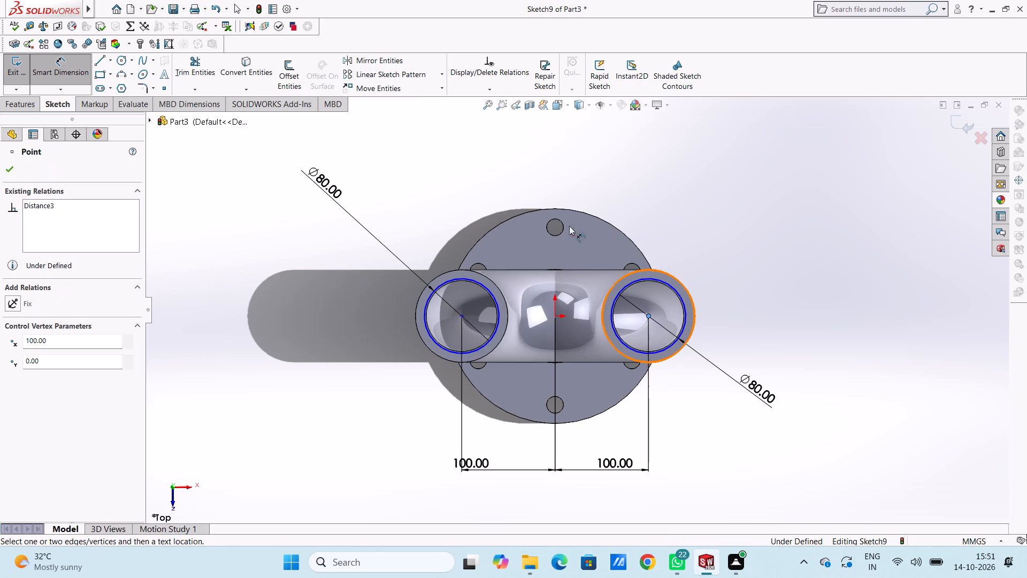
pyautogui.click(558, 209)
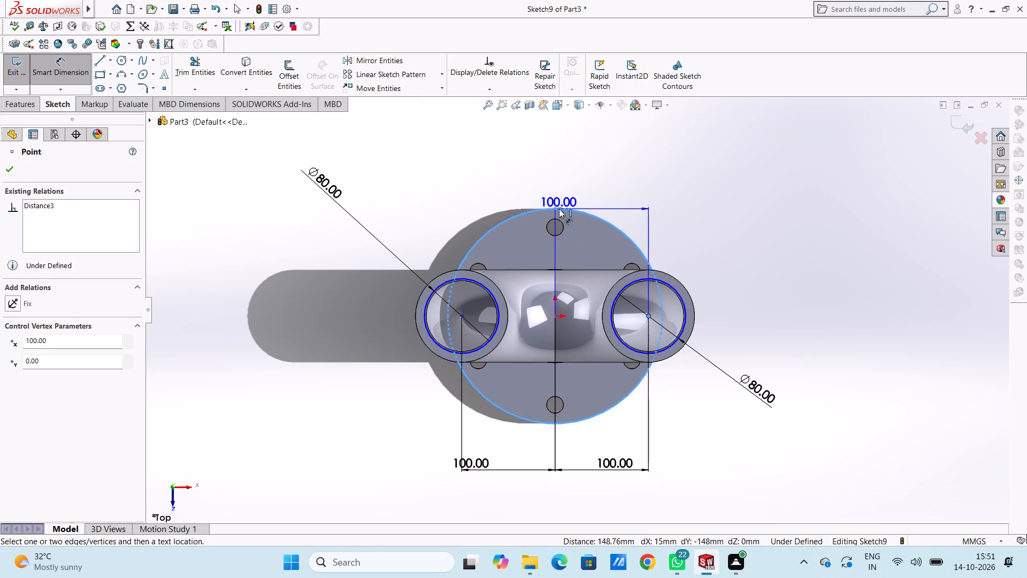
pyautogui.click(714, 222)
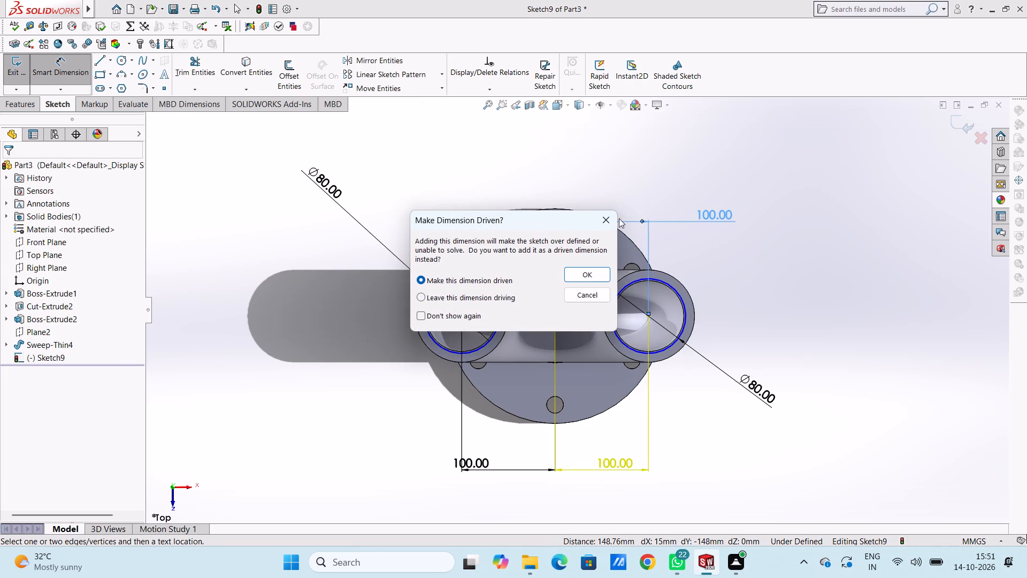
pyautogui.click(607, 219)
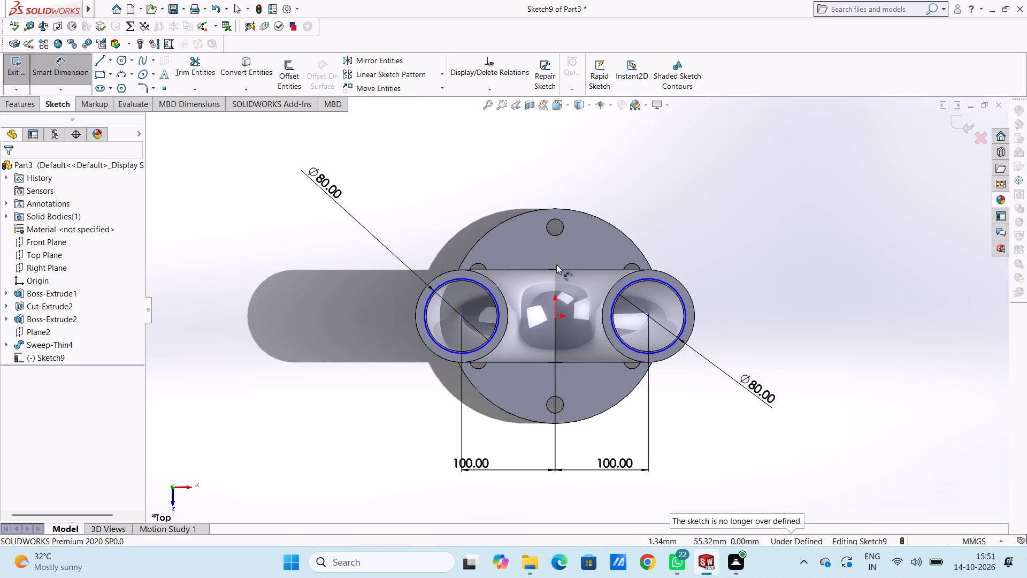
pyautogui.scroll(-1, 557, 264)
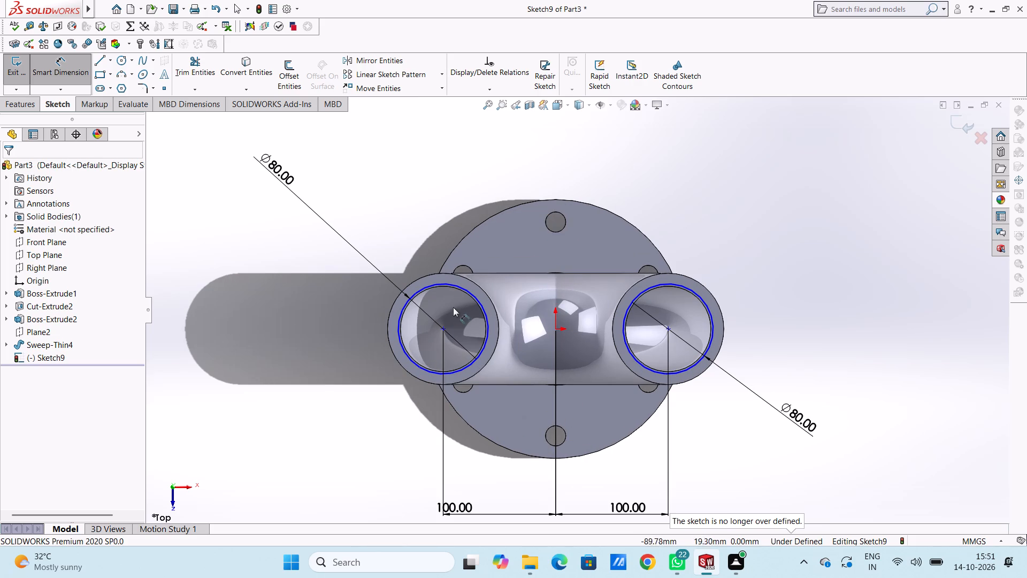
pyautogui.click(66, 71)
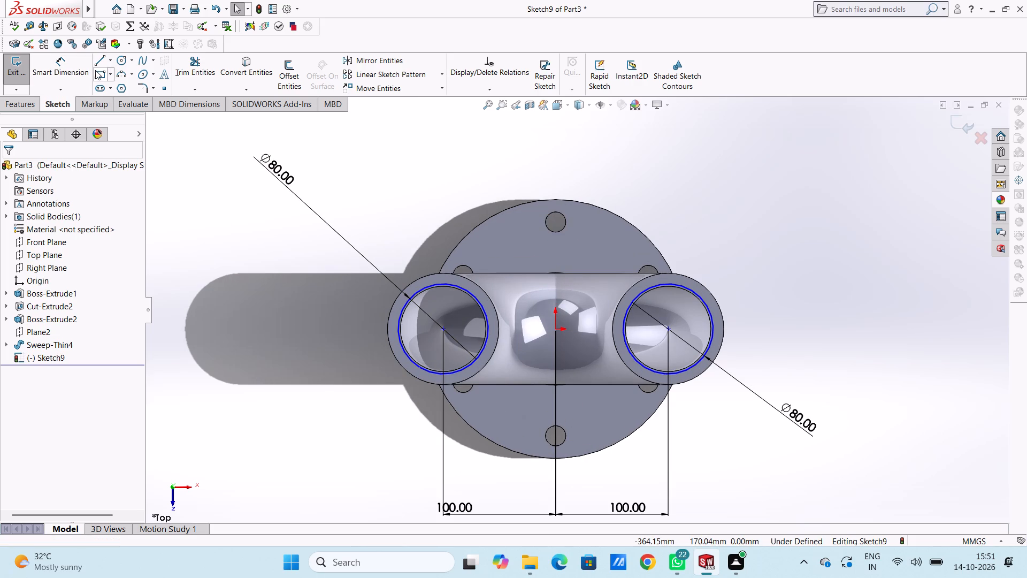
# Draw a vertical line about 23 mm long from just outside the flange's negative-Z edge to that side's bolt-hole centre.
pyautogui.click(98, 58)
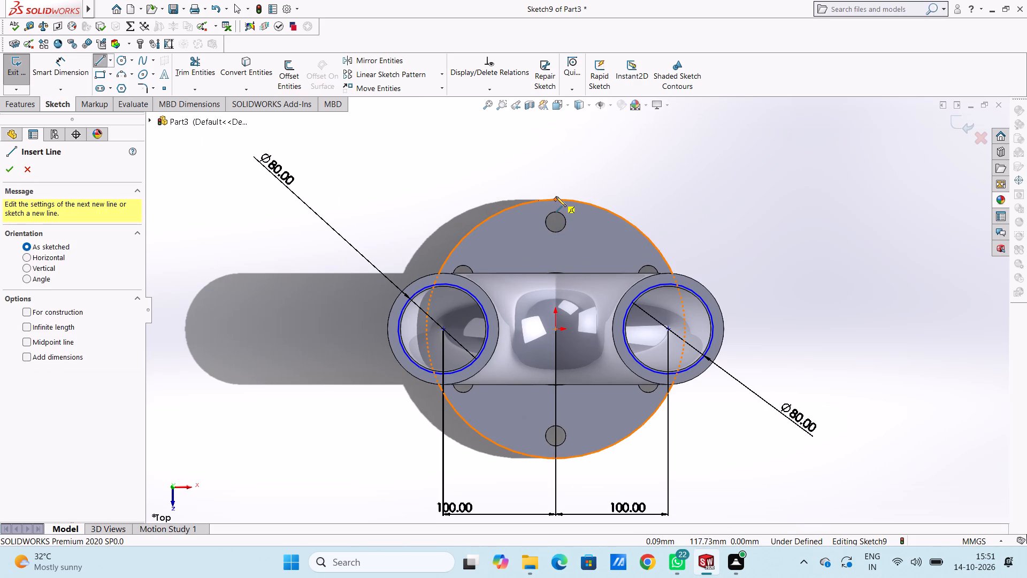
pyautogui.click(556, 196)
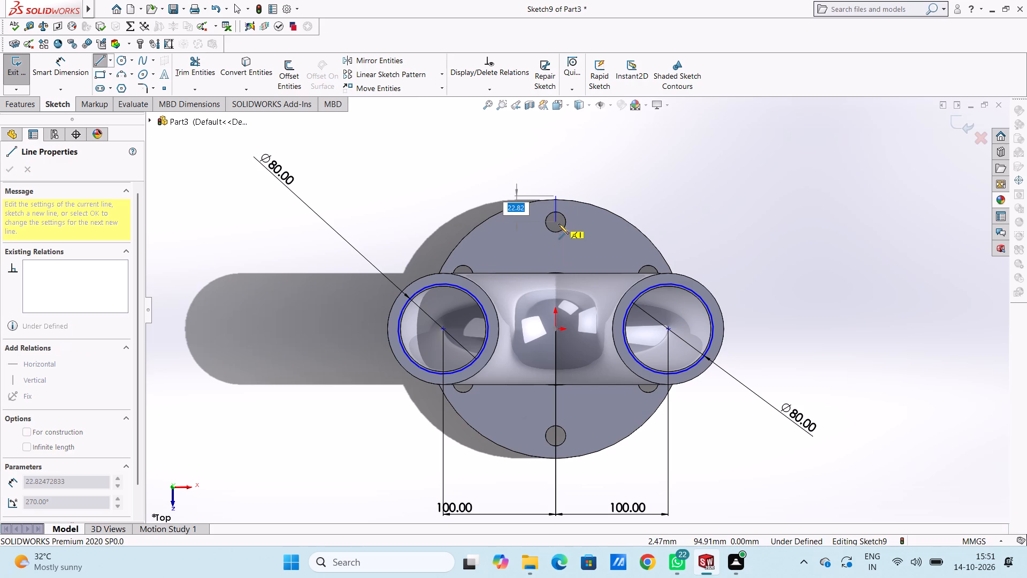
pyautogui.click(556, 222)
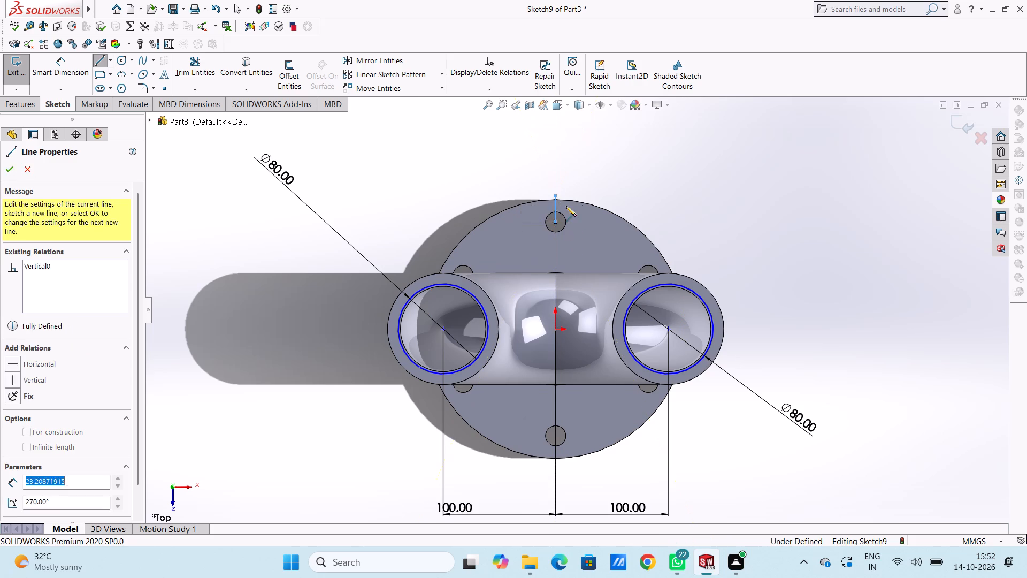
pyautogui.rightClick(639, 166)
pyautogui.click(660, 178)
pyautogui.click(631, 174)
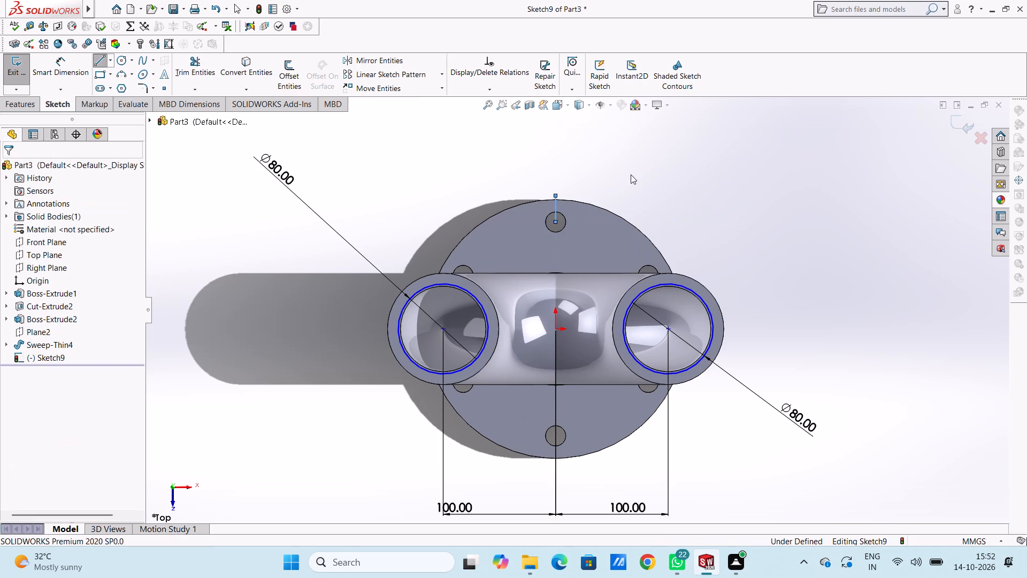
# Dimension the length of the short vertical line at the negative-Z bolt hole.
pyautogui.click(72, 67)
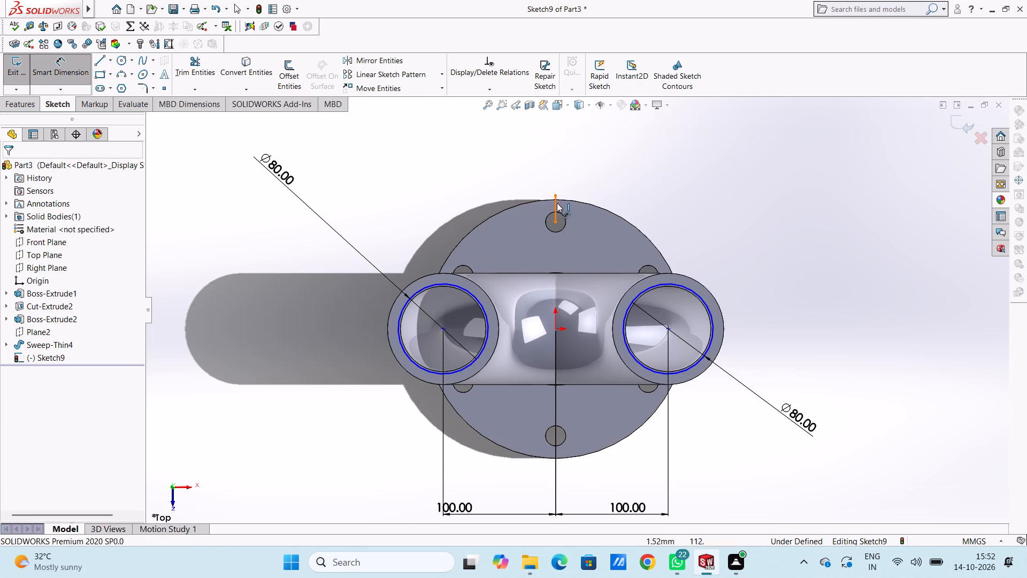
pyautogui.click(557, 203)
pyautogui.click(412, 169)
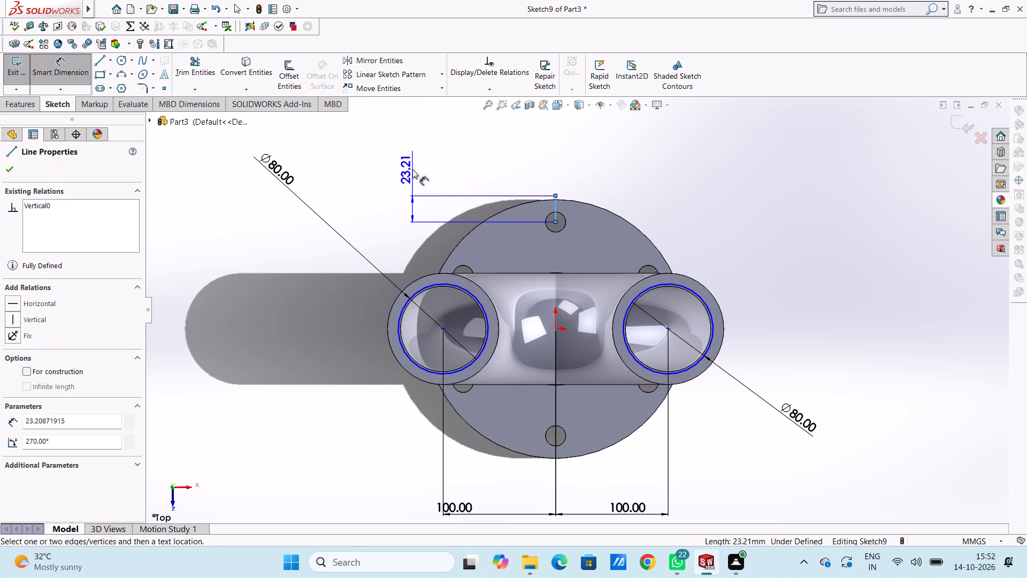
pyautogui.doubleClick(369, 157)
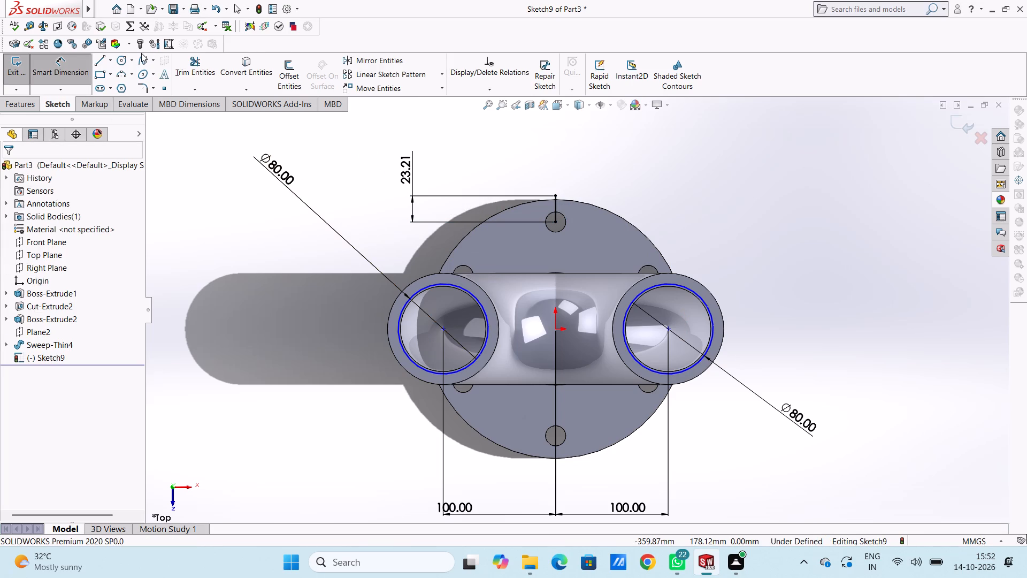
# Draw outer circles concentric with the openings: about 61 mm radius on the negative-X end, 50 mm radius on the positive-X end.
pyautogui.click(119, 58)
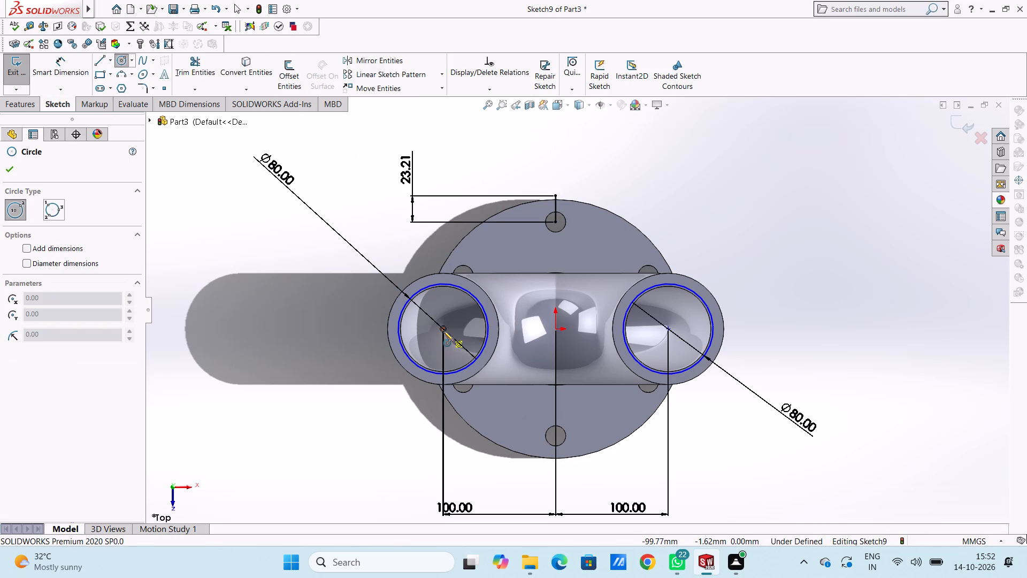
pyautogui.click(443, 331)
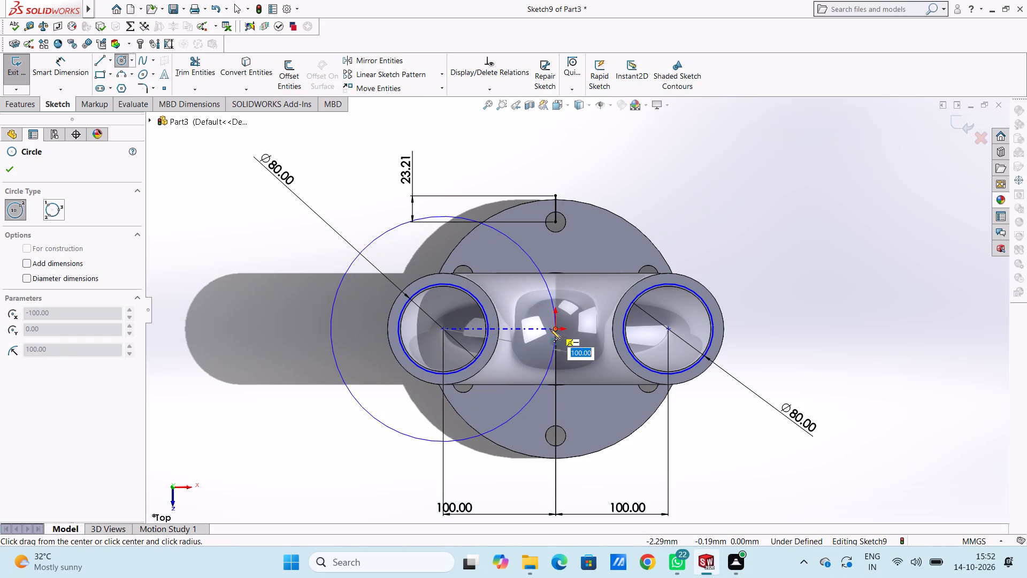
pyautogui.click(511, 320)
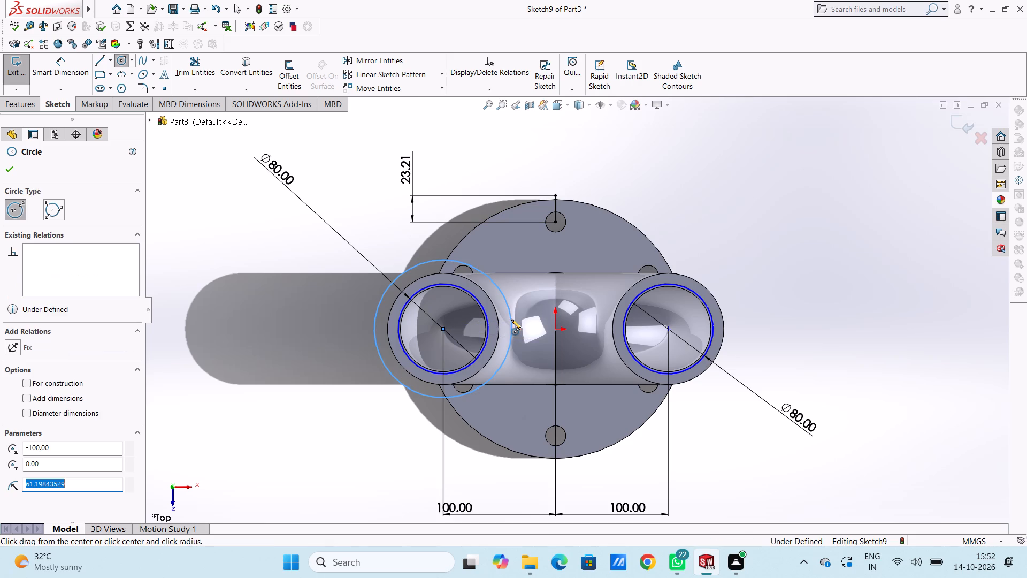
pyautogui.click(667, 329)
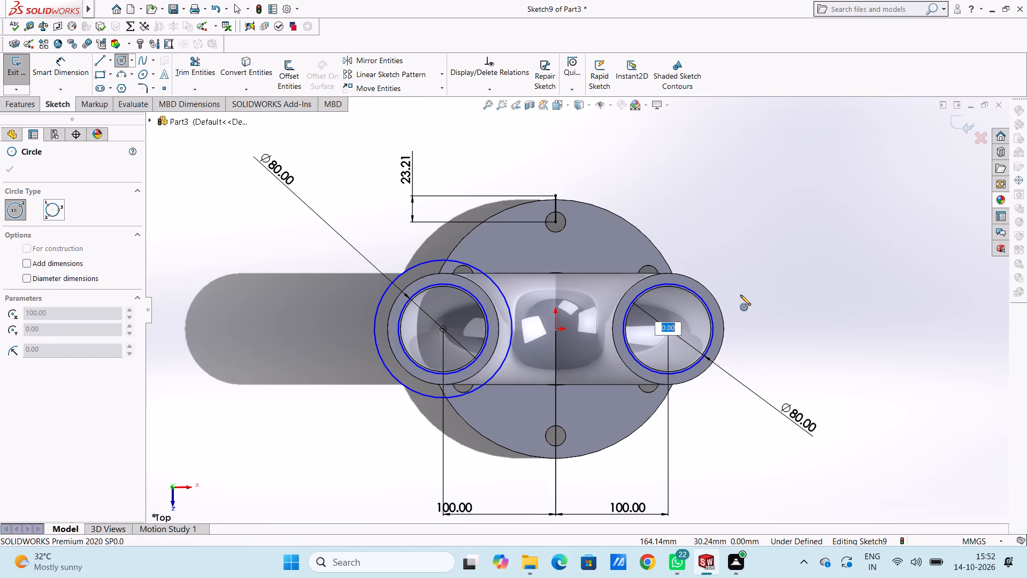
pyautogui.write('50')
pyautogui.press('Return')
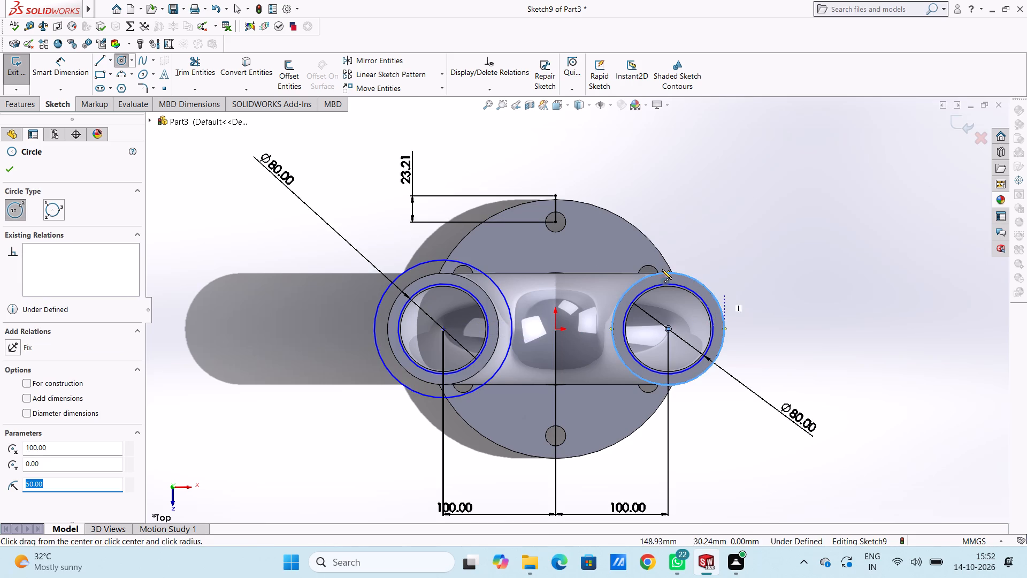
pyautogui.click(7, 168)
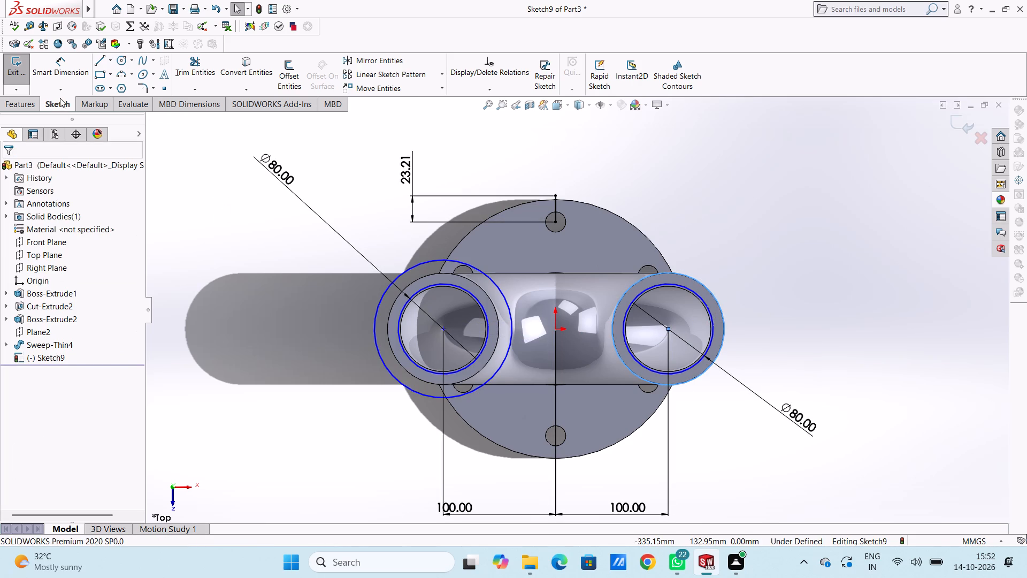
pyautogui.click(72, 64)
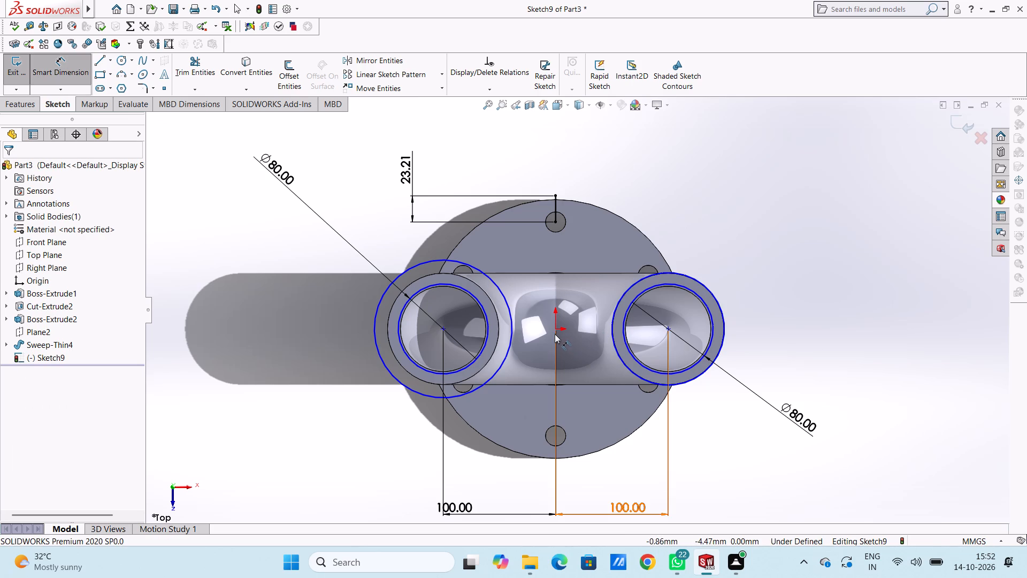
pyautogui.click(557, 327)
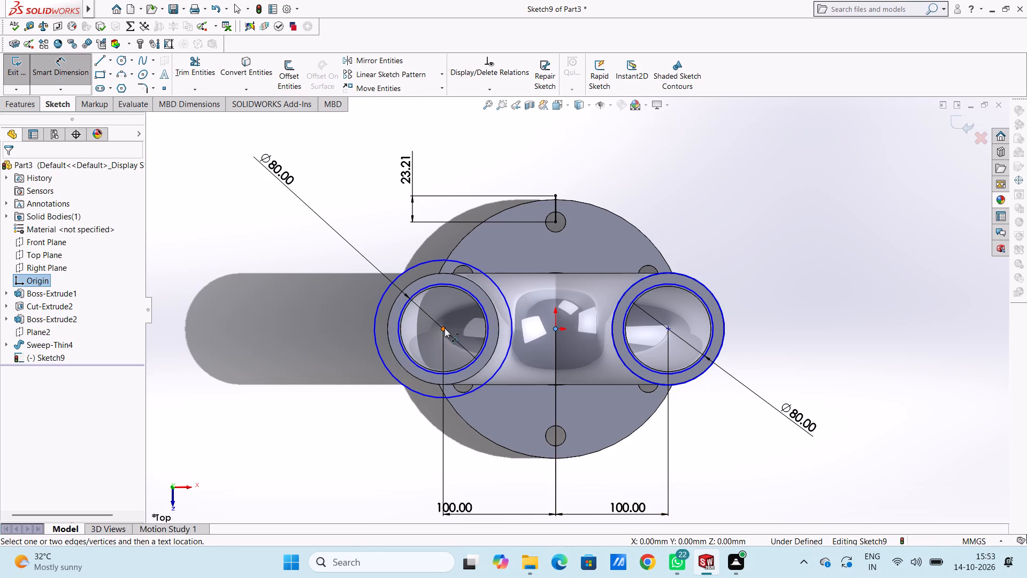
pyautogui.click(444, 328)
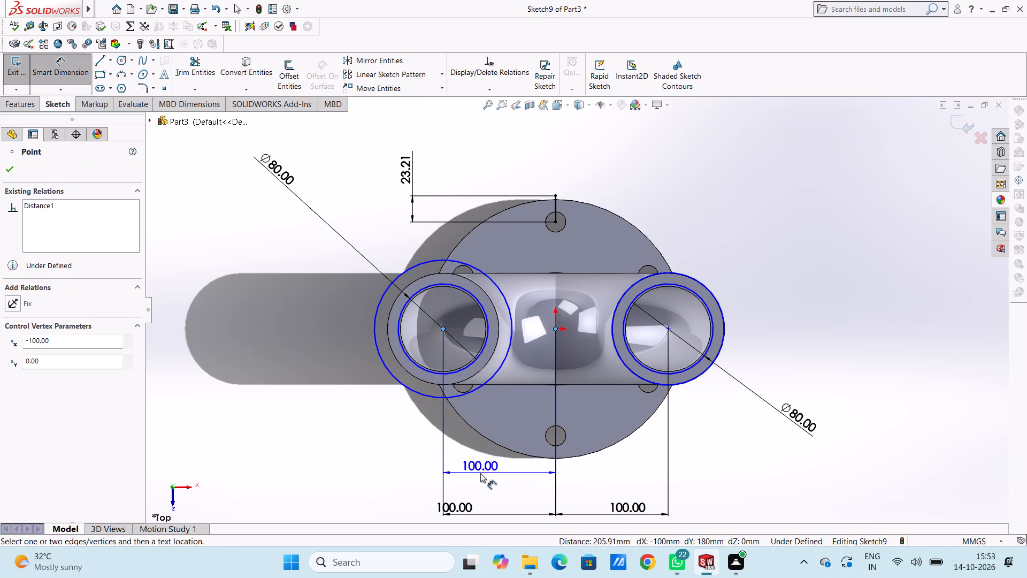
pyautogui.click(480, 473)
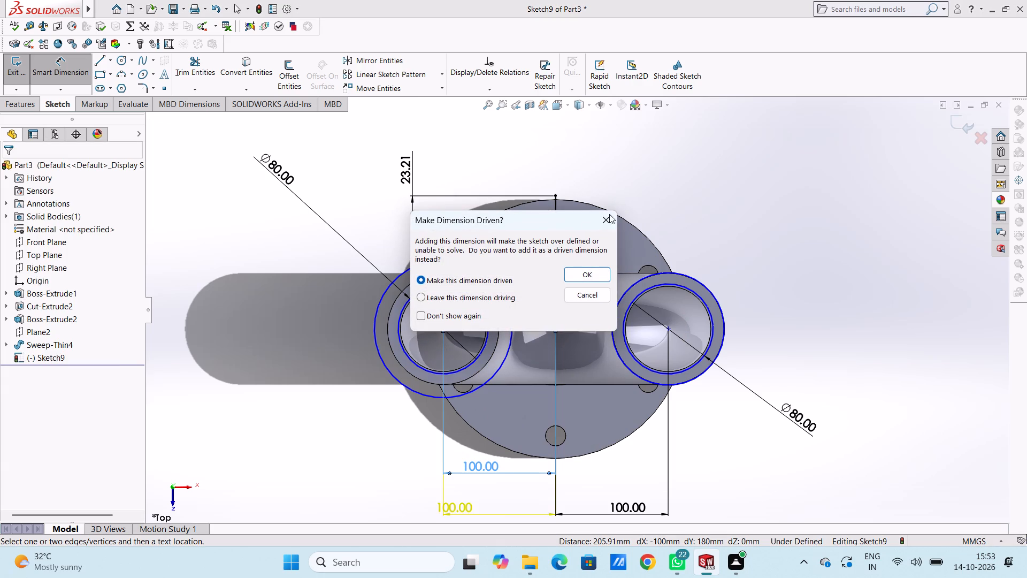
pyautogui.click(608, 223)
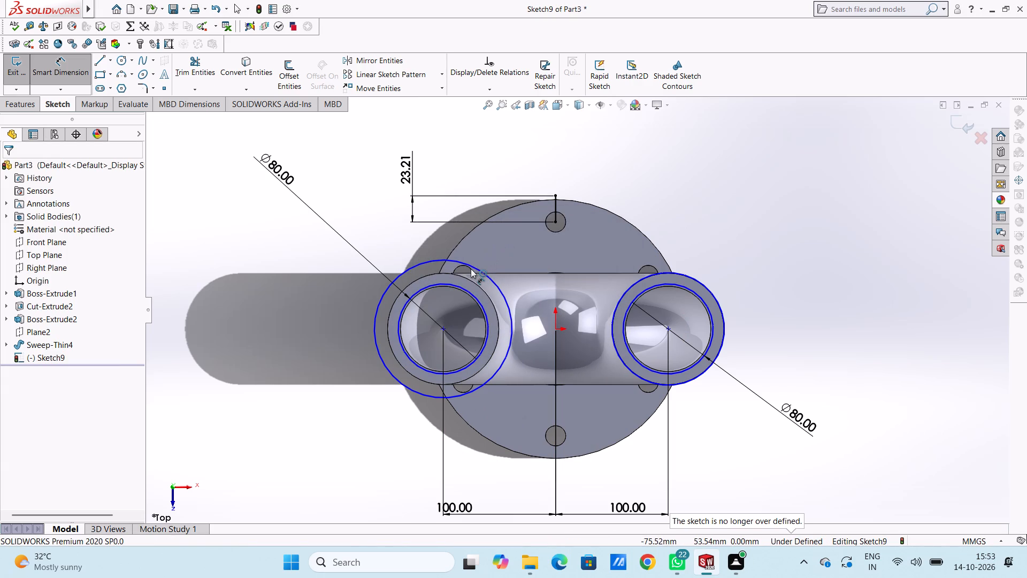
# Dimension the outer circle on the negative-X pipe end to a 100 mm diameter.
pyautogui.click(471, 269)
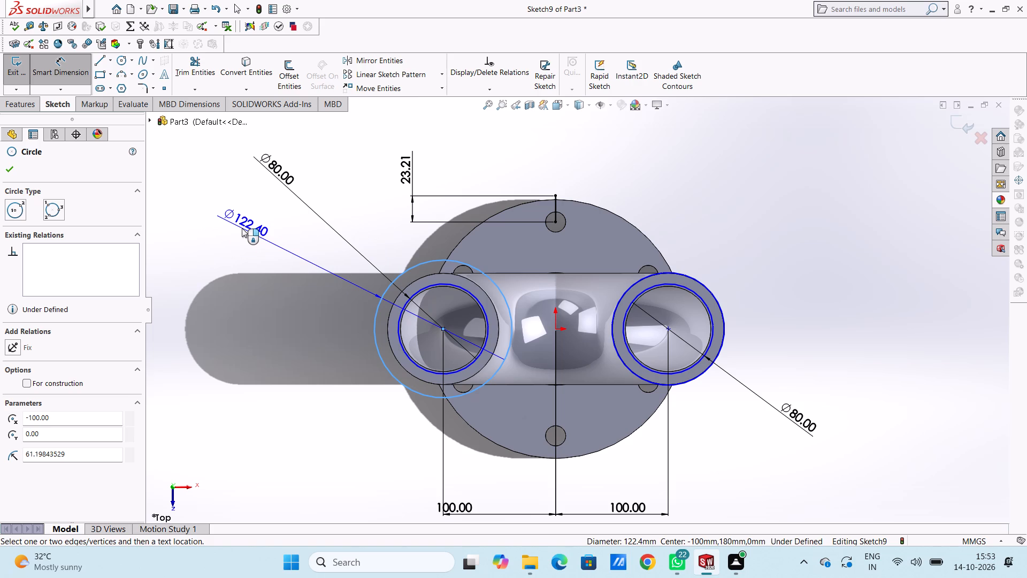
pyautogui.click(224, 200)
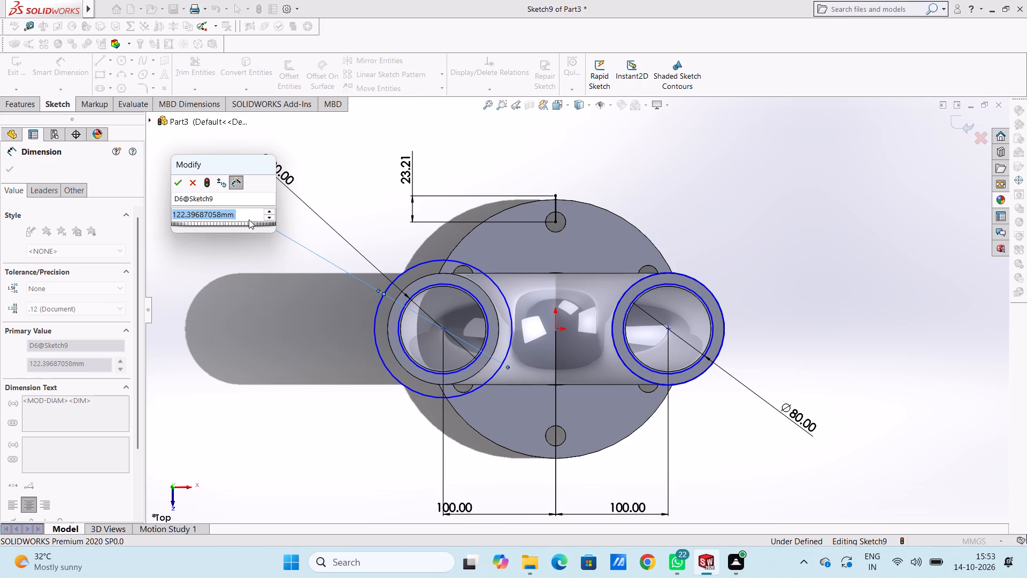
pyautogui.write('100')
pyautogui.press('Return')
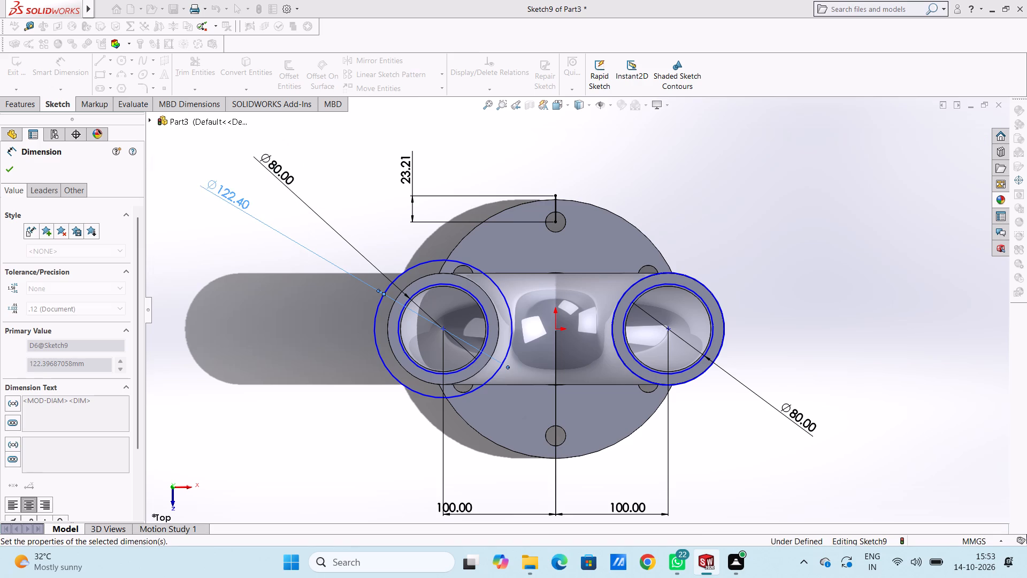
pyautogui.click(287, 387)
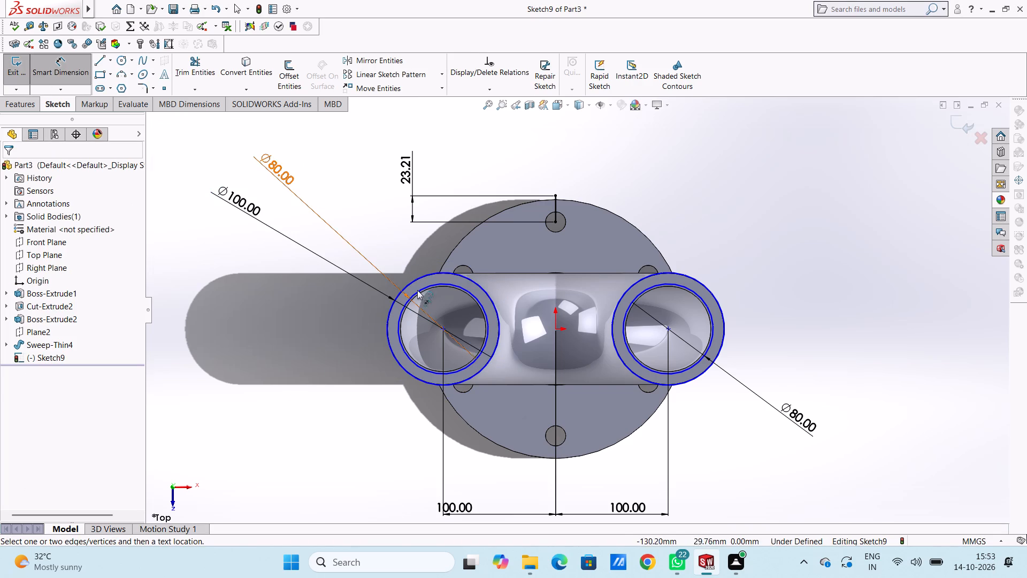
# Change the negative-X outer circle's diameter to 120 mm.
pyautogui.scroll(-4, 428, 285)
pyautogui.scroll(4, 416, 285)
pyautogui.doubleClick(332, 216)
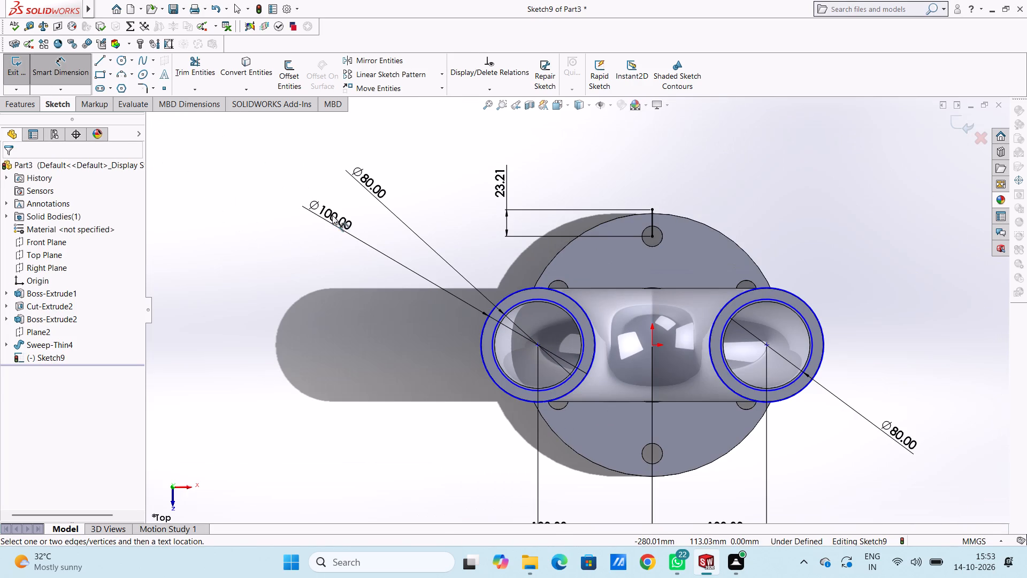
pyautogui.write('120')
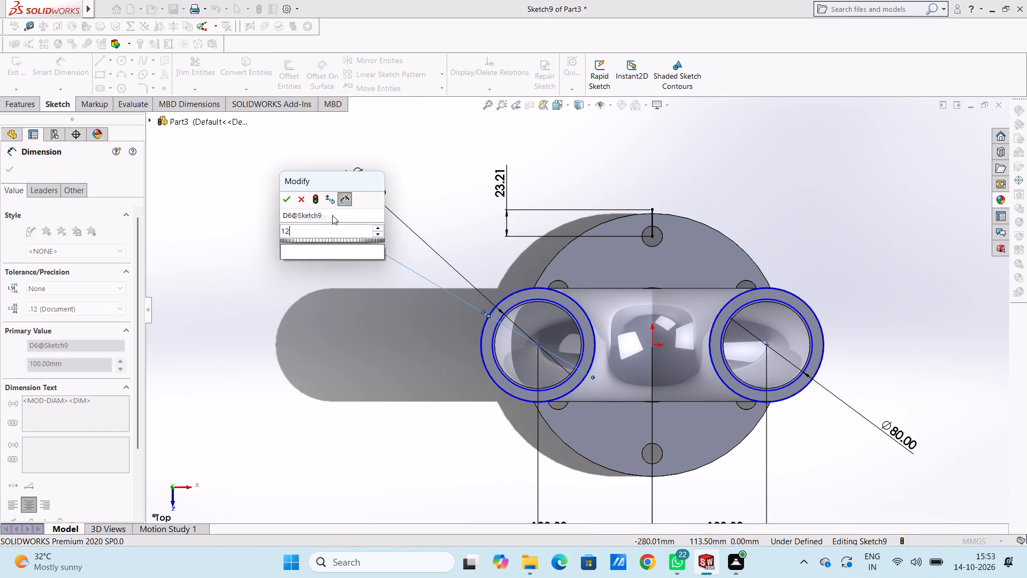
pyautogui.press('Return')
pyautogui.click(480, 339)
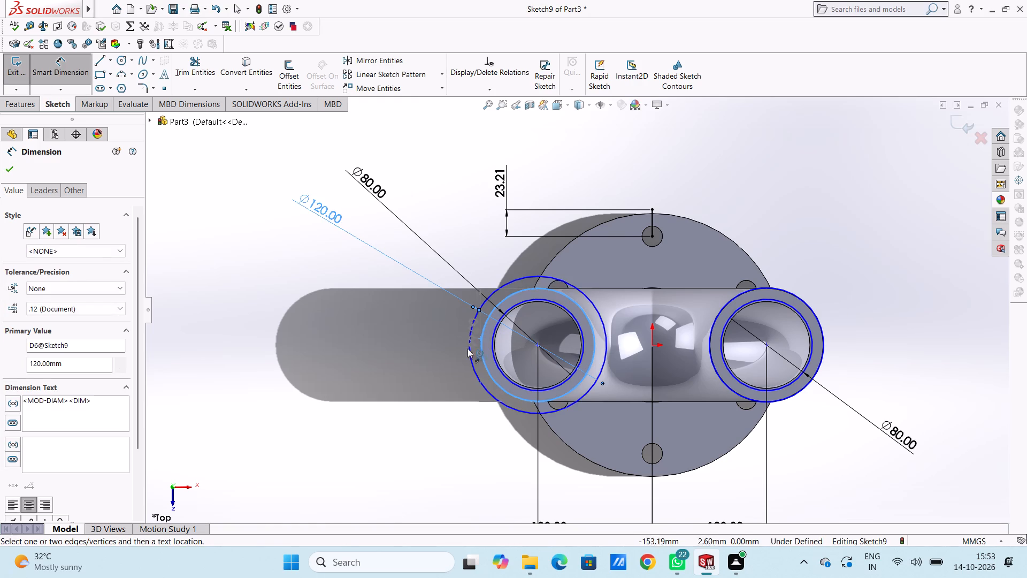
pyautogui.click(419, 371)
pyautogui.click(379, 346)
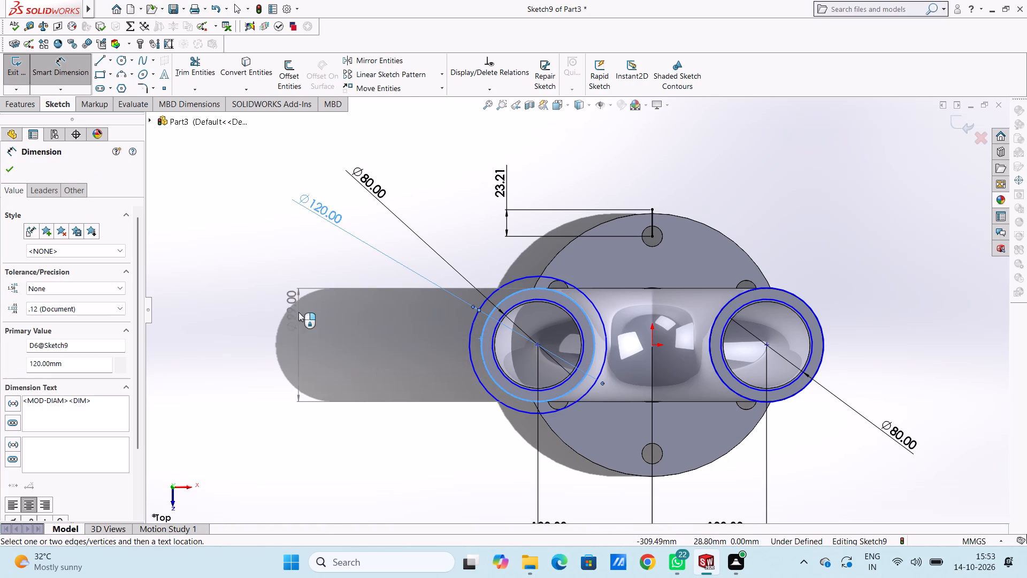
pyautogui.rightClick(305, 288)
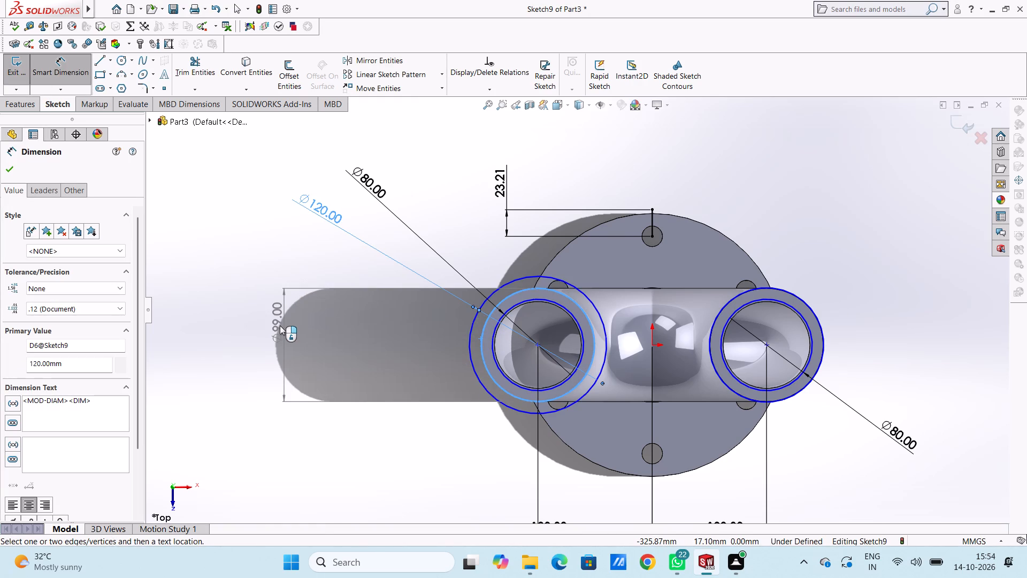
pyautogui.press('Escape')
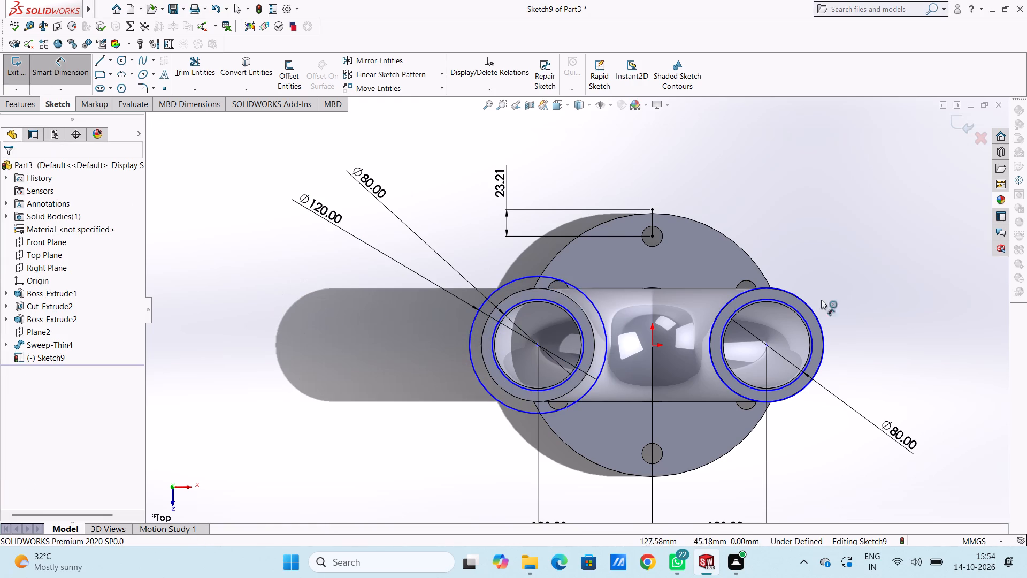
# Dimension the outer circle on the positive-X pipe end to a 110 mm diameter.
pyautogui.scroll(3, 824, 300)
pyautogui.click(707, 302)
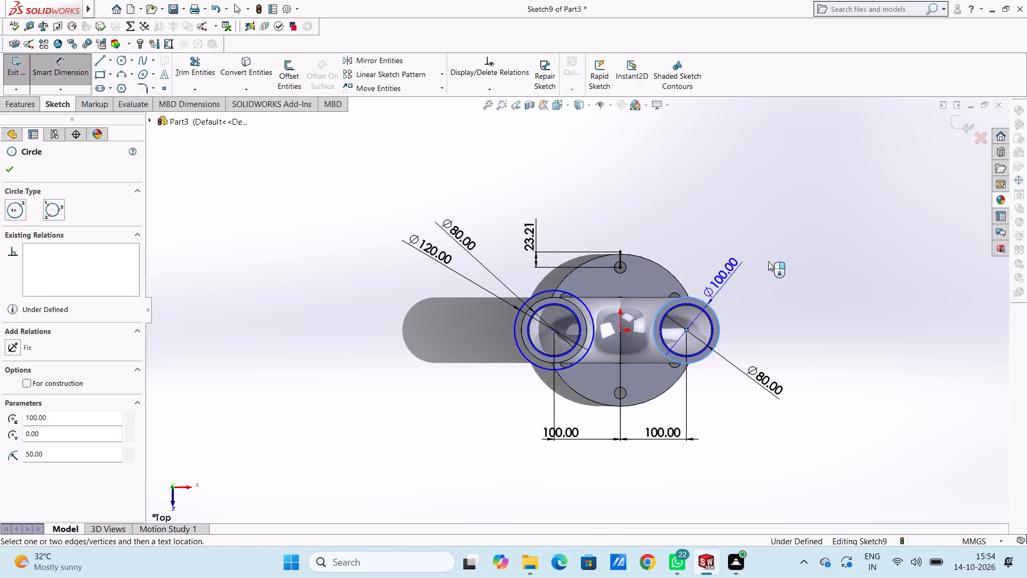
pyautogui.click(846, 233)
pyautogui.write('110')
pyautogui.press('Return')
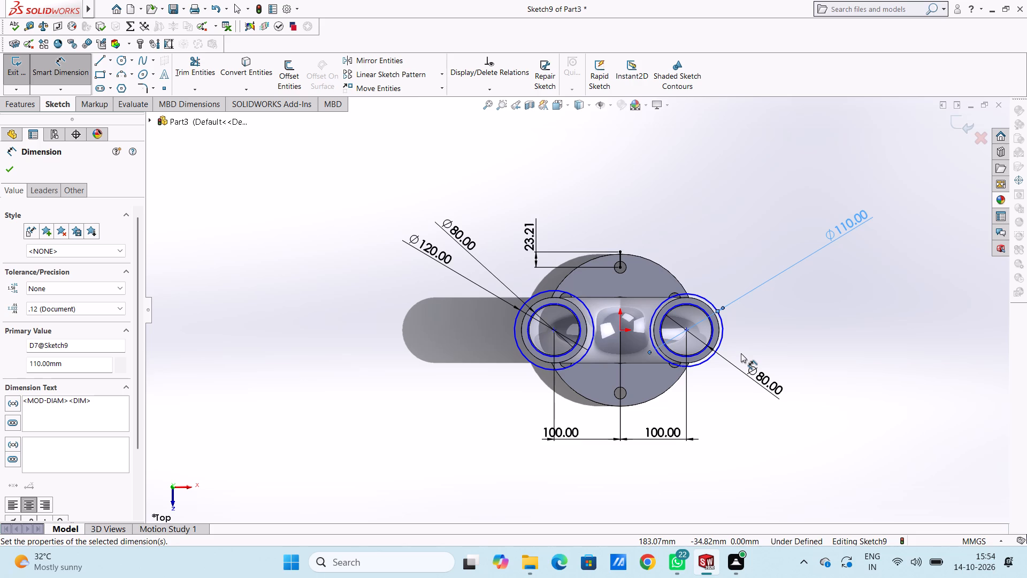
pyautogui.click(757, 434)
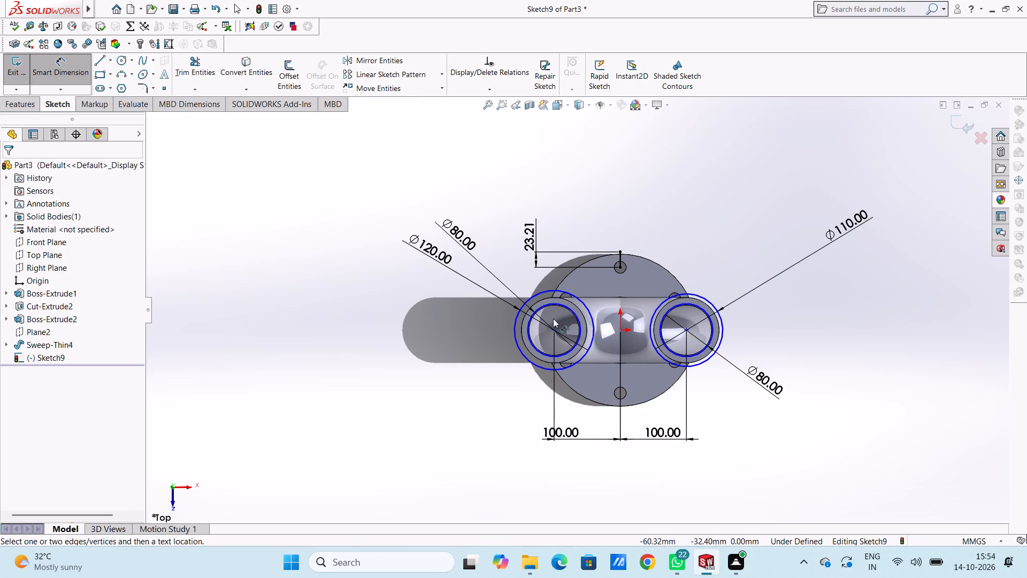
# Set the negative-X outer circle's diameter to 110 mm.
pyautogui.doubleClick(427, 256)
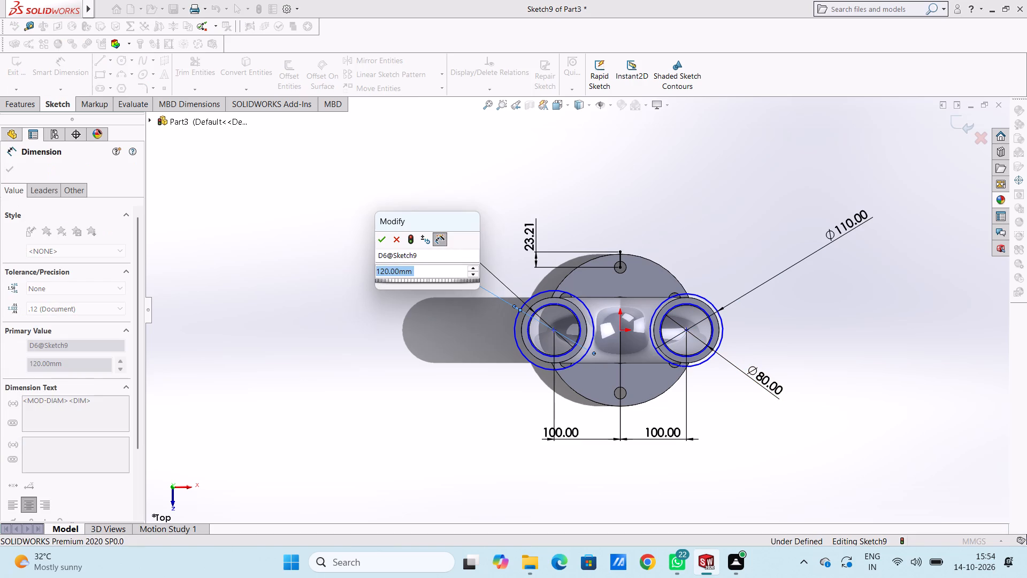
pyautogui.write('110')
pyautogui.press('Return')
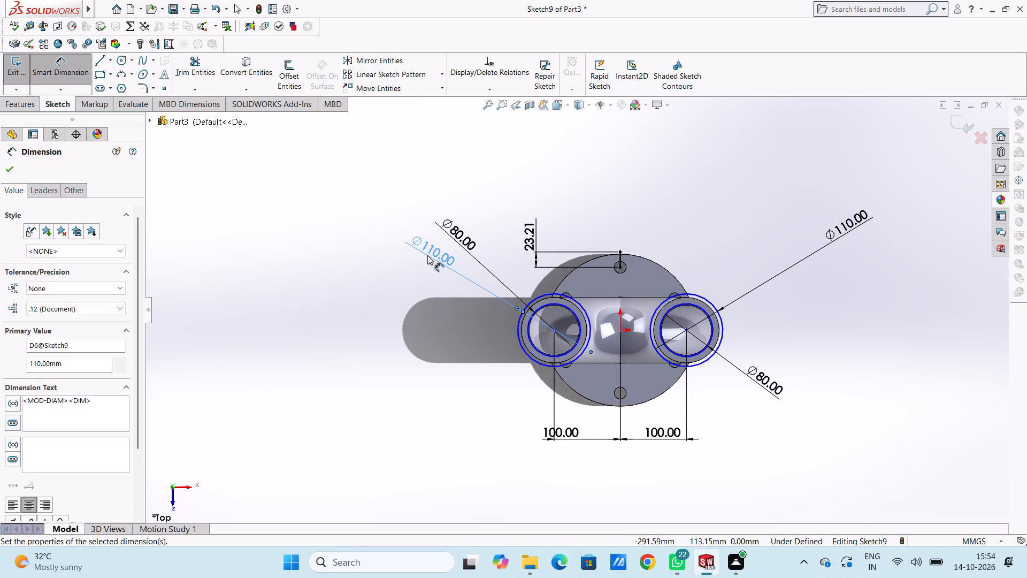
pyautogui.click(434, 354)
# Dimension the Z-direction distance from each pipe-end circle centre to the short line's endpoint at the negative-Z bolt-hole centre.
pyautogui.moveTo(467, 376); pyautogui.dragTo(473, 339, button='middle')
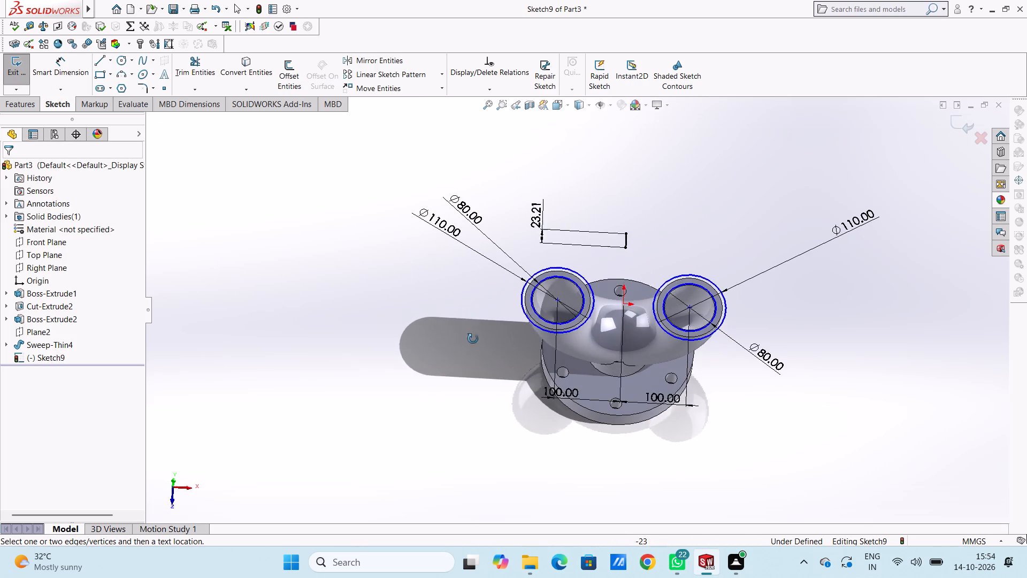
pyautogui.moveTo(473, 339); pyautogui.dragTo(469, 391, button='middle')
pyautogui.scroll(-3, 684, 320)
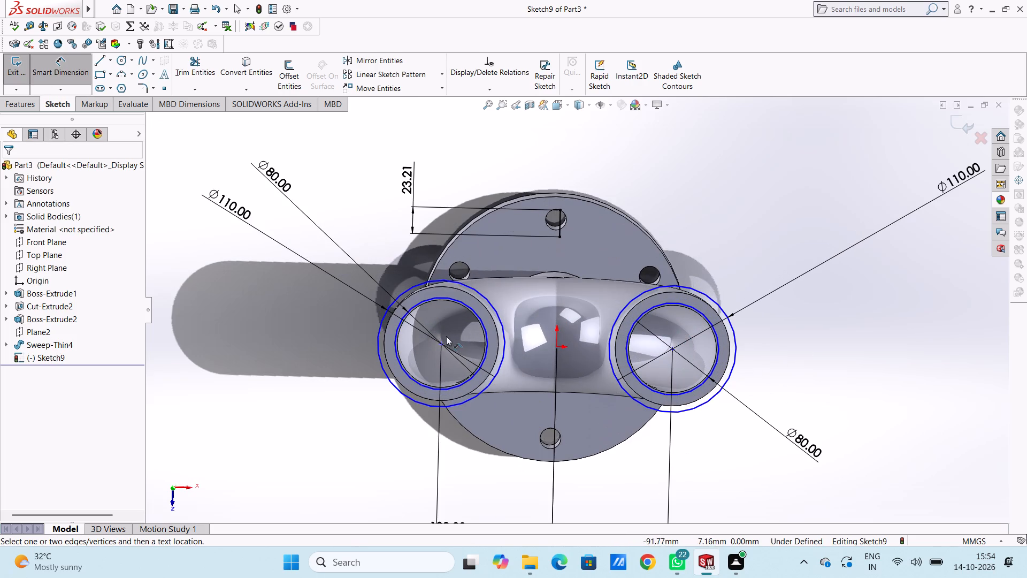
pyautogui.click(440, 344)
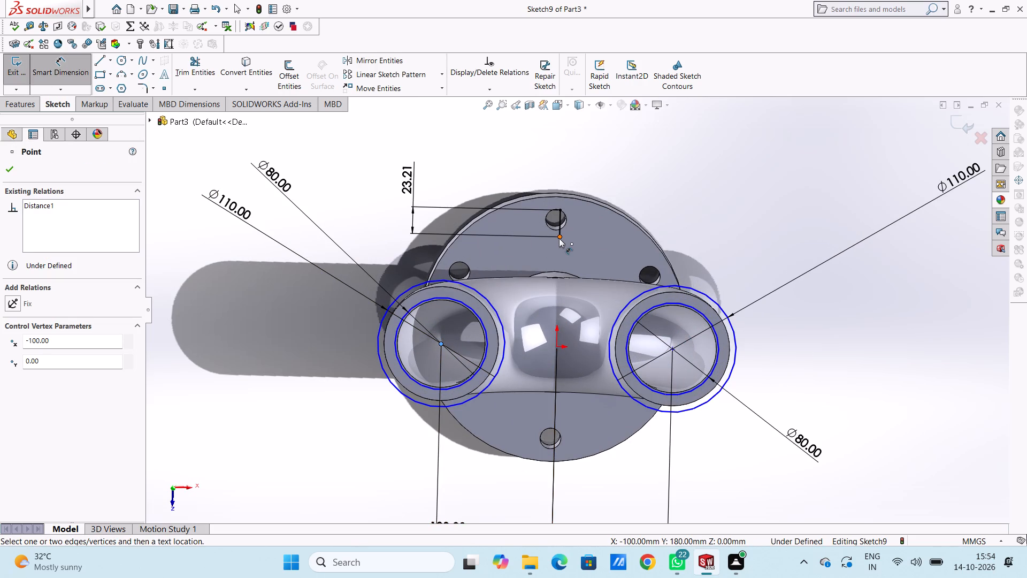
pyautogui.click(559, 238)
pyautogui.click(237, 295)
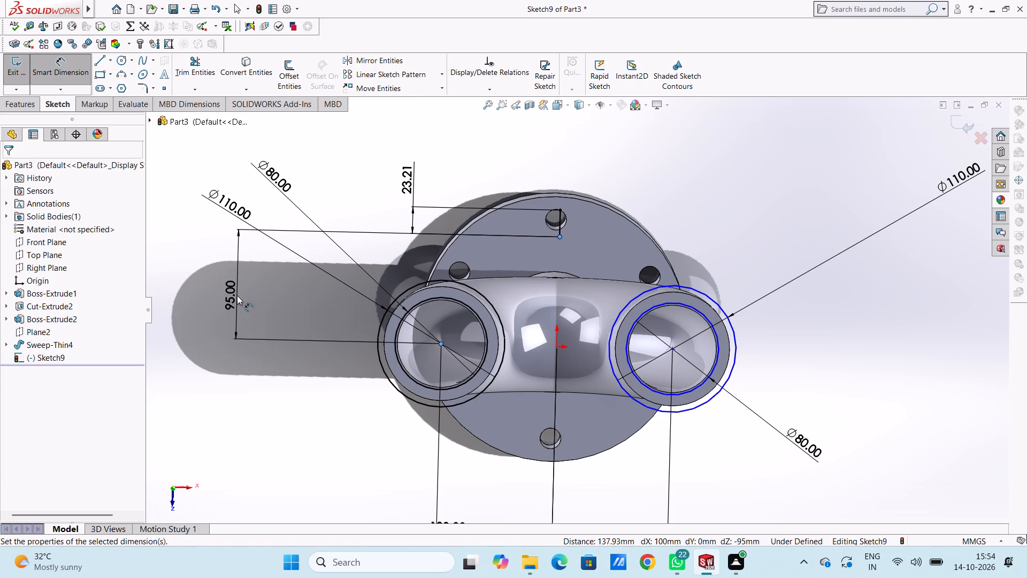
pyautogui.click(188, 275)
pyautogui.click(201, 237)
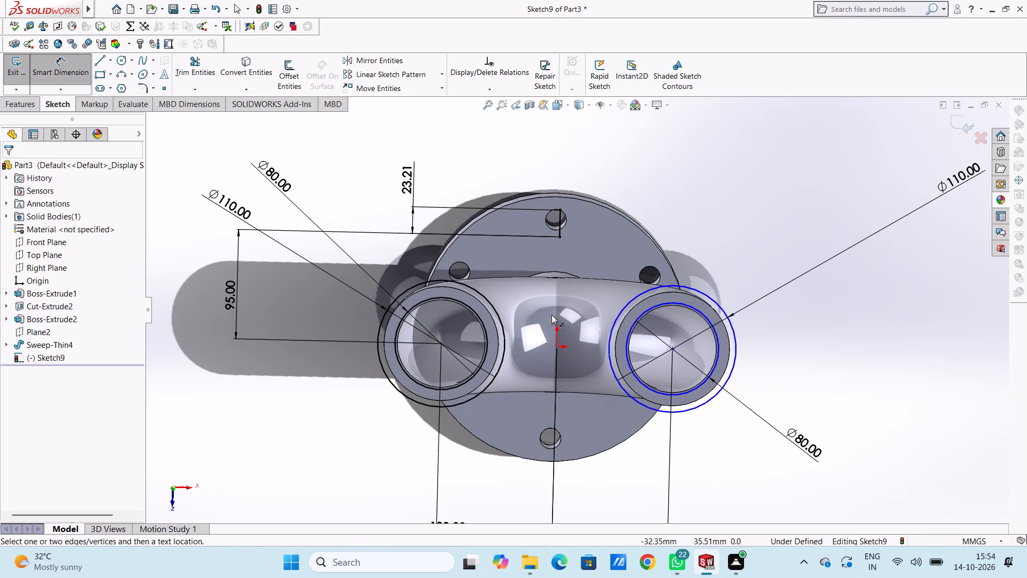
pyautogui.click(672, 347)
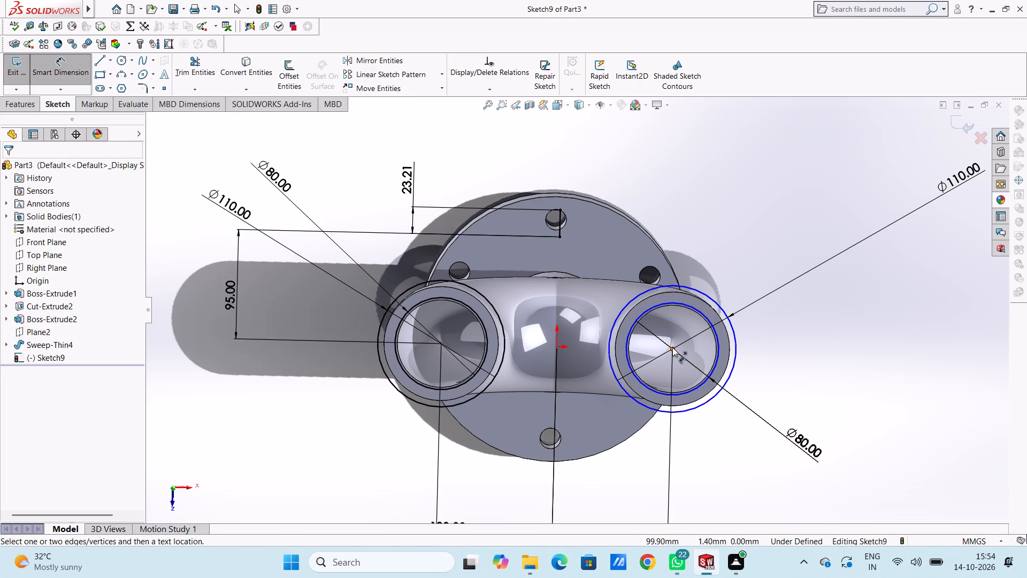
pyautogui.click(560, 236)
pyautogui.click(879, 296)
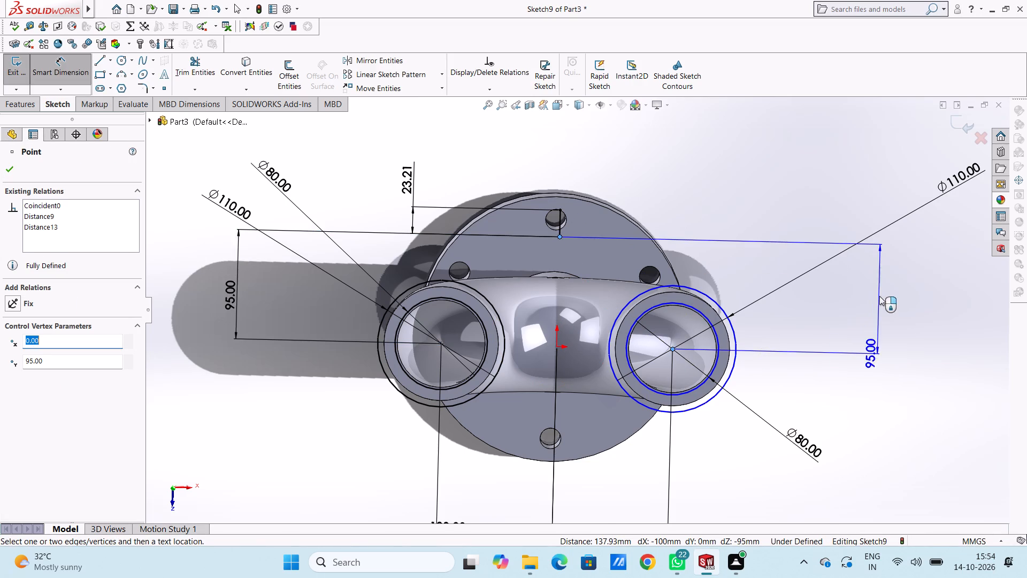
pyautogui.click(837, 282)
pyautogui.click(832, 282)
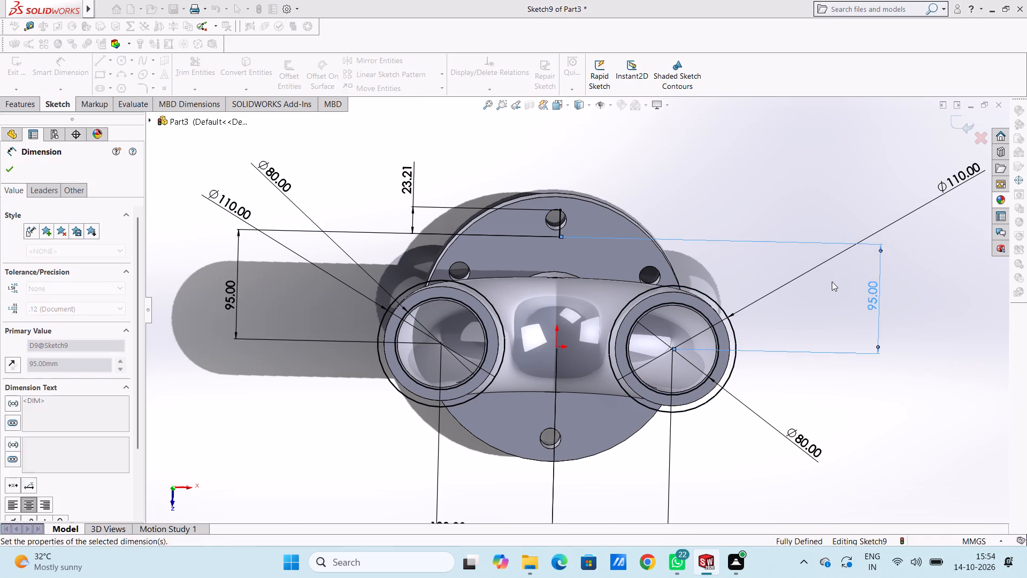
# Start a boss extrusion of the pipe-end sketch and select the ring regions between the 80 mm and 110 mm circles on both ends.
pyautogui.moveTo(856, 415); pyautogui.dragTo(822, 220, button='middle')
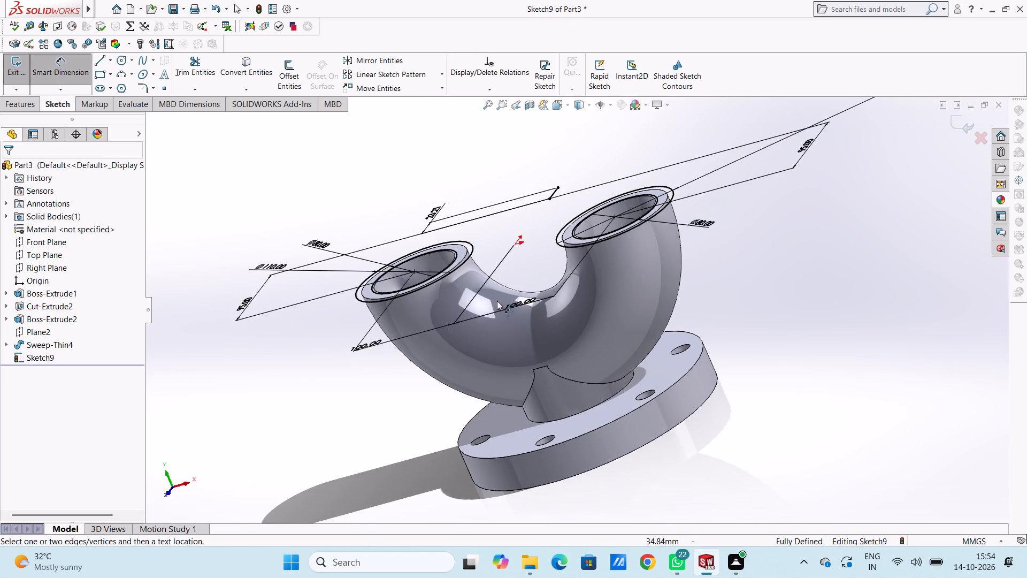
pyautogui.scroll(-2, 496, 298)
pyautogui.scroll(3, 507, 309)
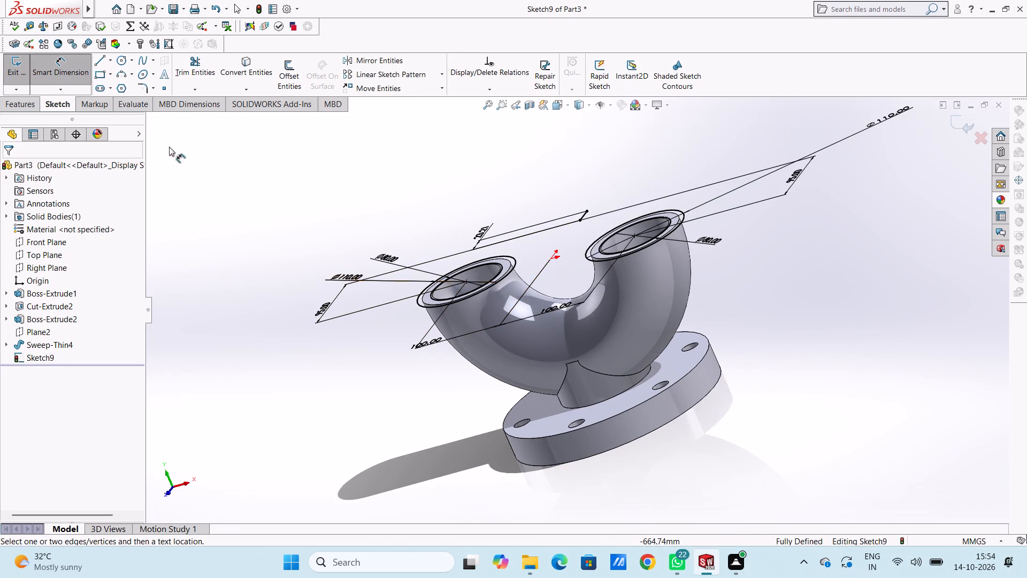
pyautogui.click(60, 80)
pyautogui.click(18, 105)
pyautogui.click(23, 88)
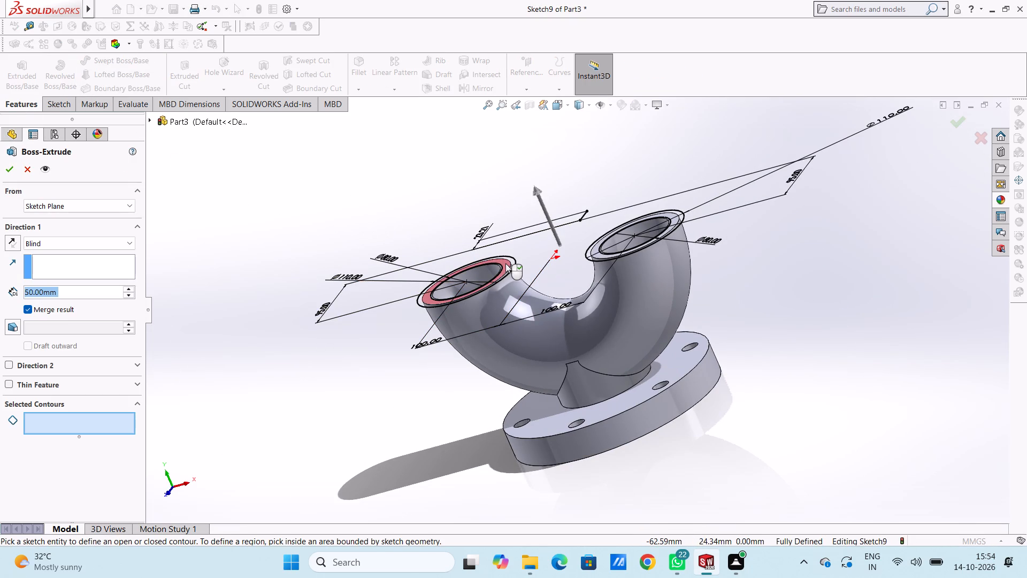
pyautogui.moveTo(564, 168); pyautogui.dragTo(604, 334, button='middle')
pyautogui.scroll(-3, 494, 352)
pyautogui.scroll(-3, 549, 315)
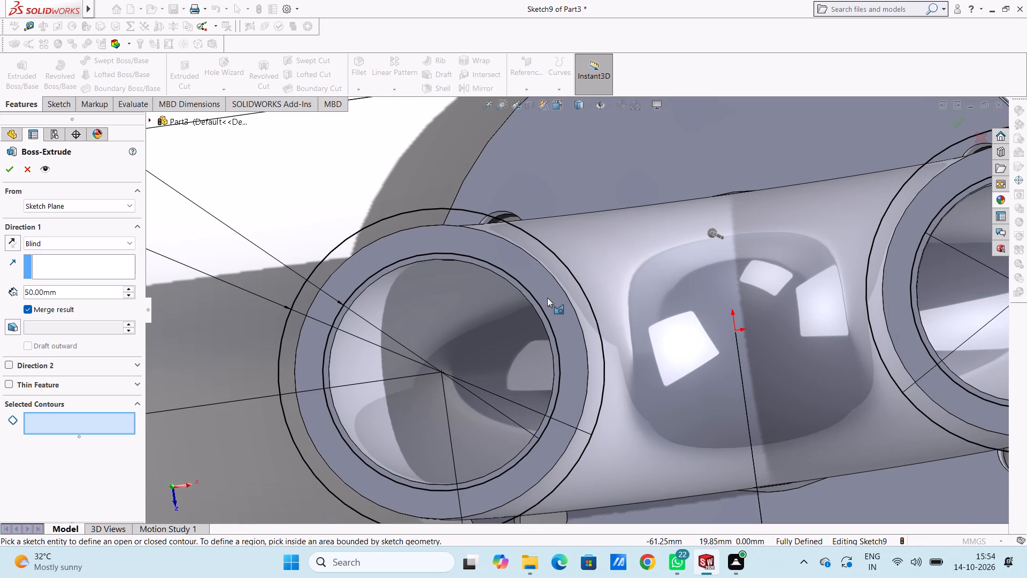
pyautogui.click(554, 296)
pyautogui.click(564, 277)
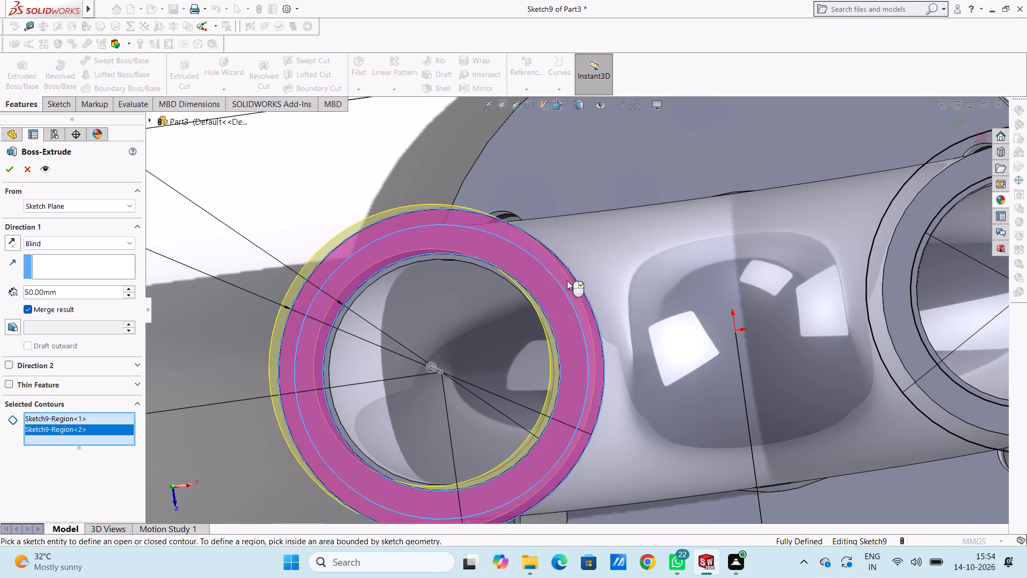
pyautogui.scroll(3, 765, 296)
pyautogui.scroll(-4, 842, 261)
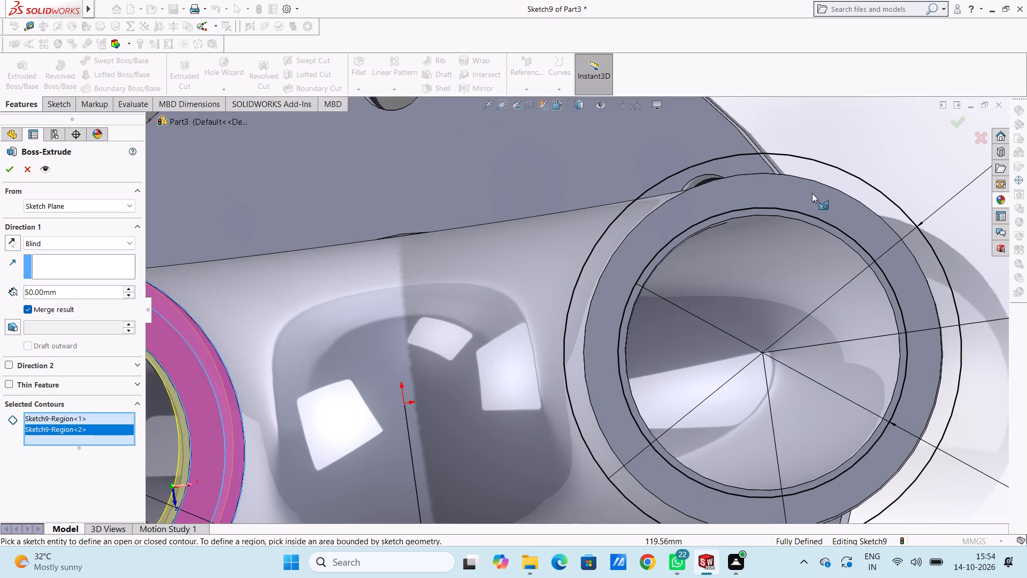
pyautogui.click(812, 193)
pyautogui.scroll(3, 798, 305)
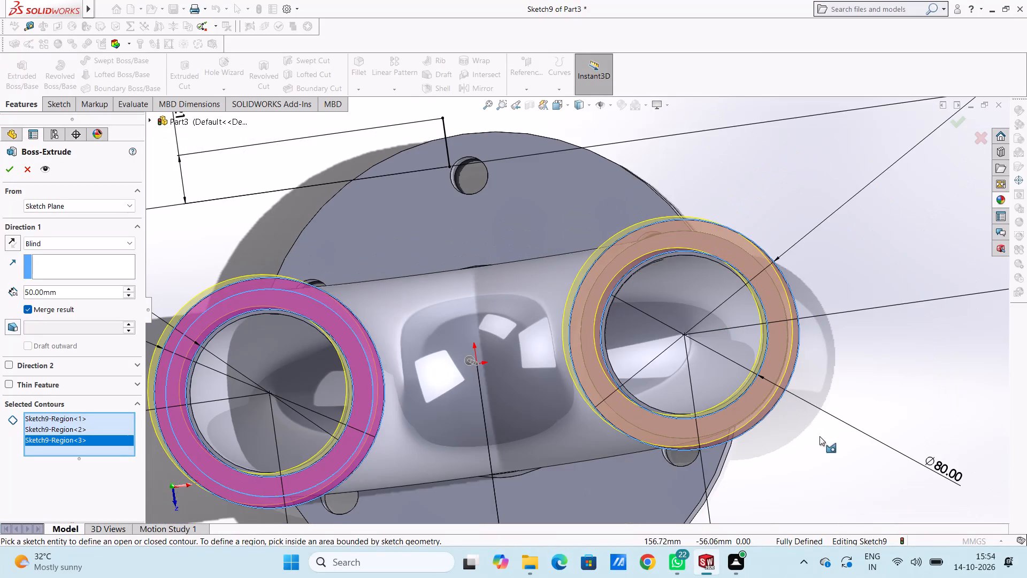
# Examine the extrusion preview on both pipe ends from several angles and zoom levels.
pyautogui.moveTo(822, 436); pyautogui.dragTo(809, 264, button='middle')
pyautogui.scroll(5, 798, 265)
pyautogui.scroll(4, 709, 331)
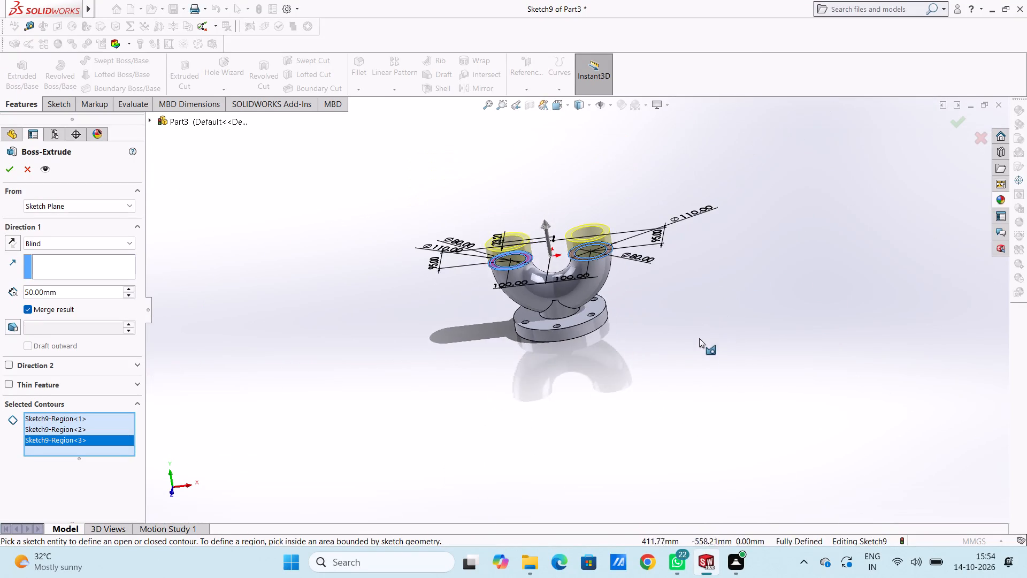
pyautogui.moveTo(702, 357); pyautogui.dragTo(661, 206, button='middle')
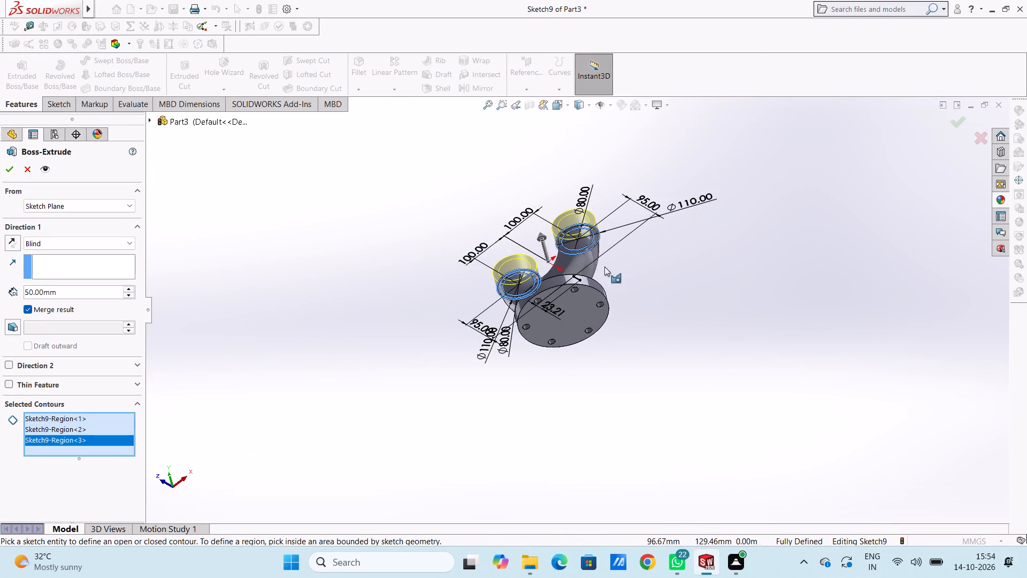
pyautogui.scroll(-14, 593, 231)
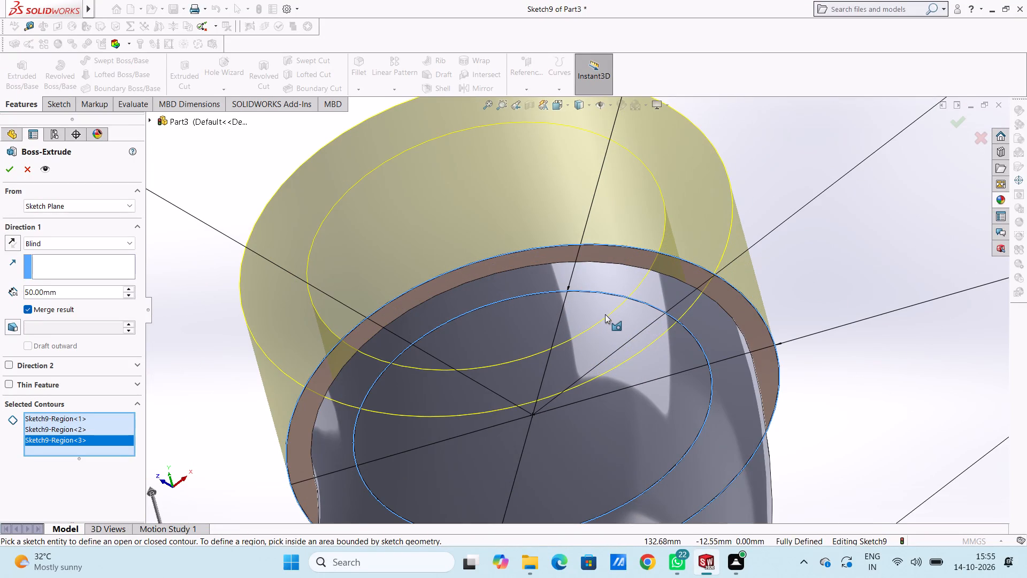
pyautogui.scroll(8, 607, 320)
pyautogui.moveTo(704, 339); pyautogui.dragTo(785, 397, button='middle')
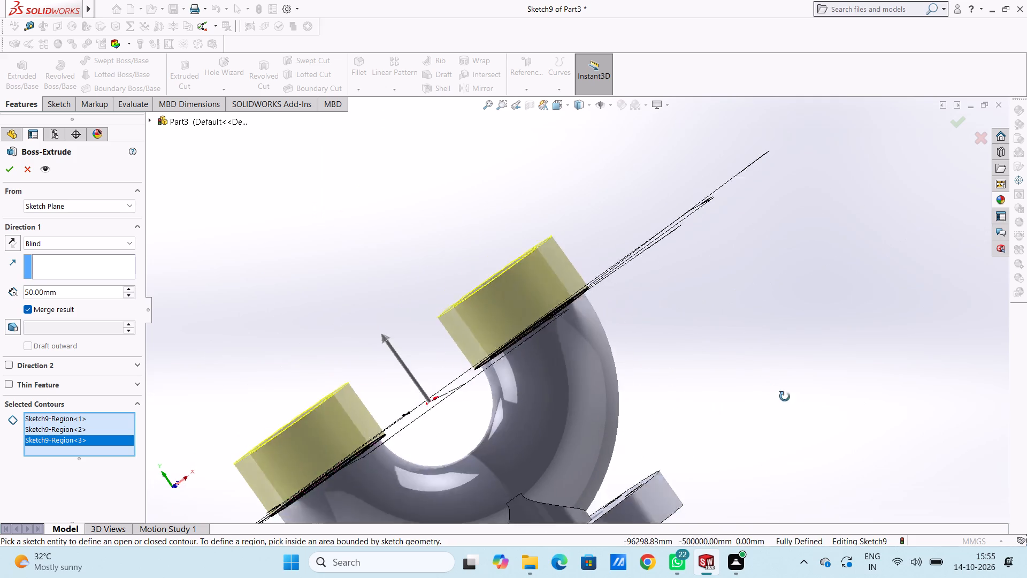
pyautogui.moveTo(785, 397); pyautogui.dragTo(754, 536, button='middle')
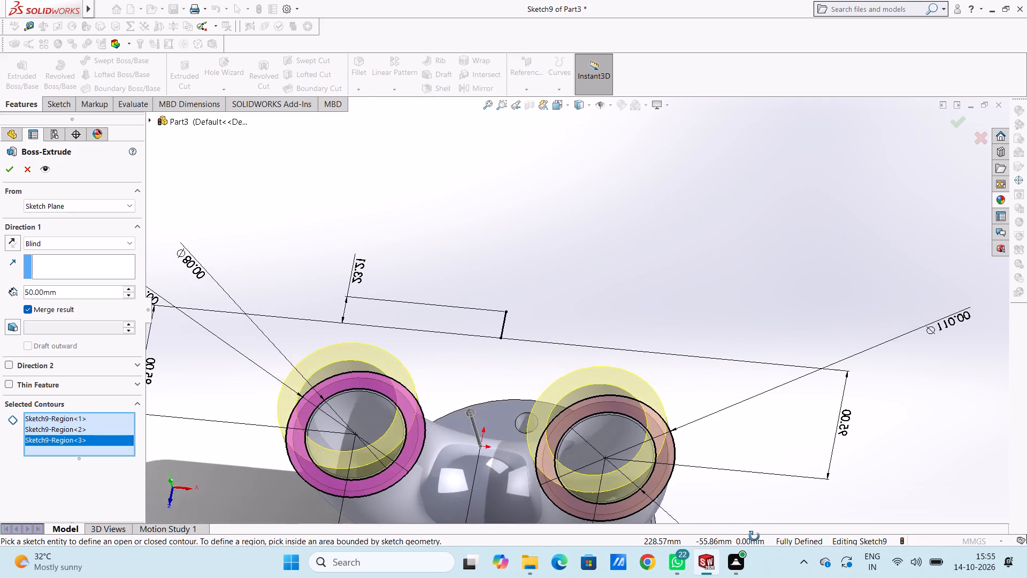
pyautogui.moveTo(754, 536); pyautogui.dragTo(762, 532, button='middle')
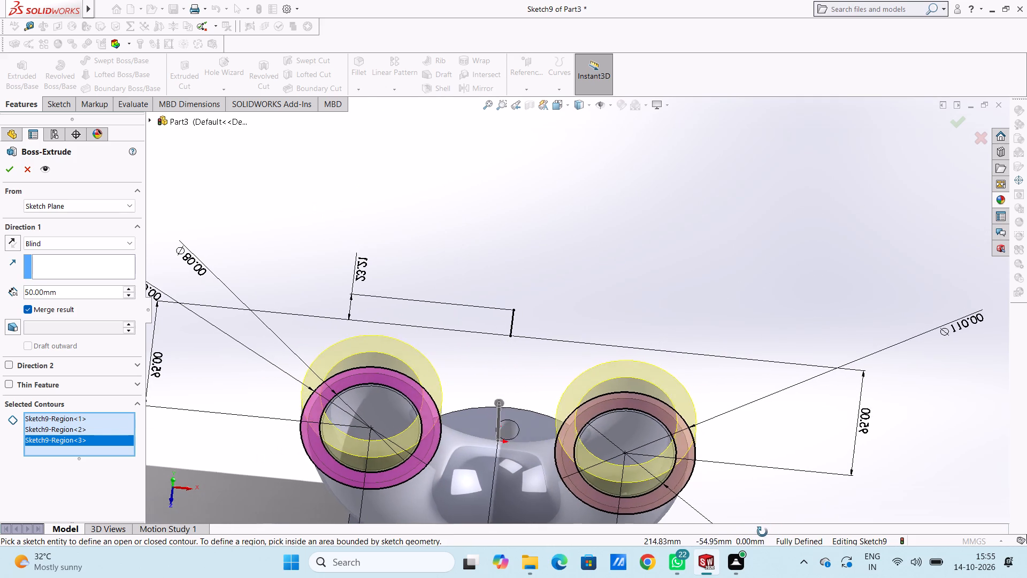
pyautogui.moveTo(762, 532); pyautogui.dragTo(761, 545, button='middle')
pyautogui.scroll(-4, 365, 392)
pyautogui.scroll(-4, 409, 385)
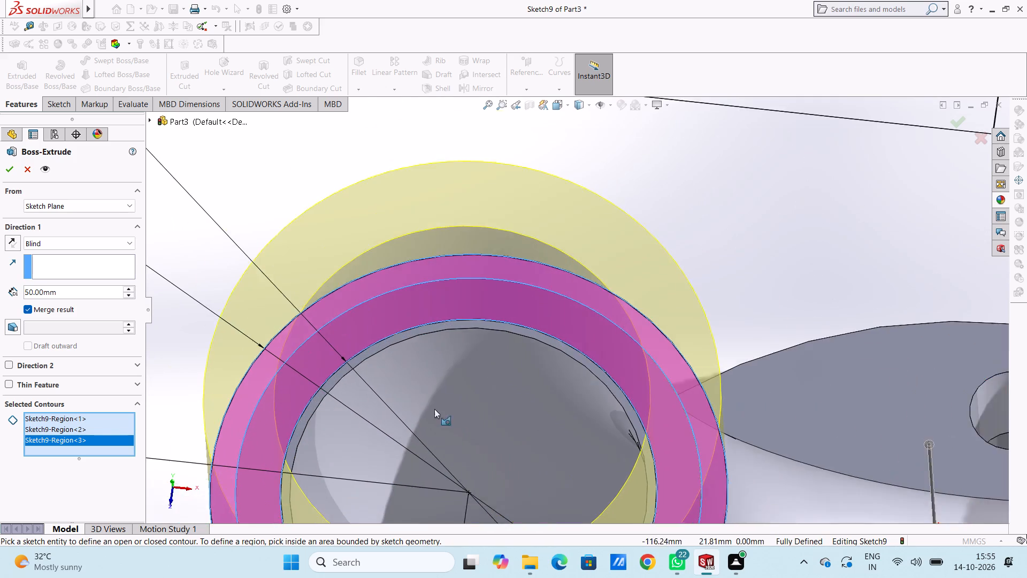
pyautogui.moveTo(518, 459); pyautogui.dragTo(535, 475, button='middle')
pyautogui.scroll(2, 532, 438)
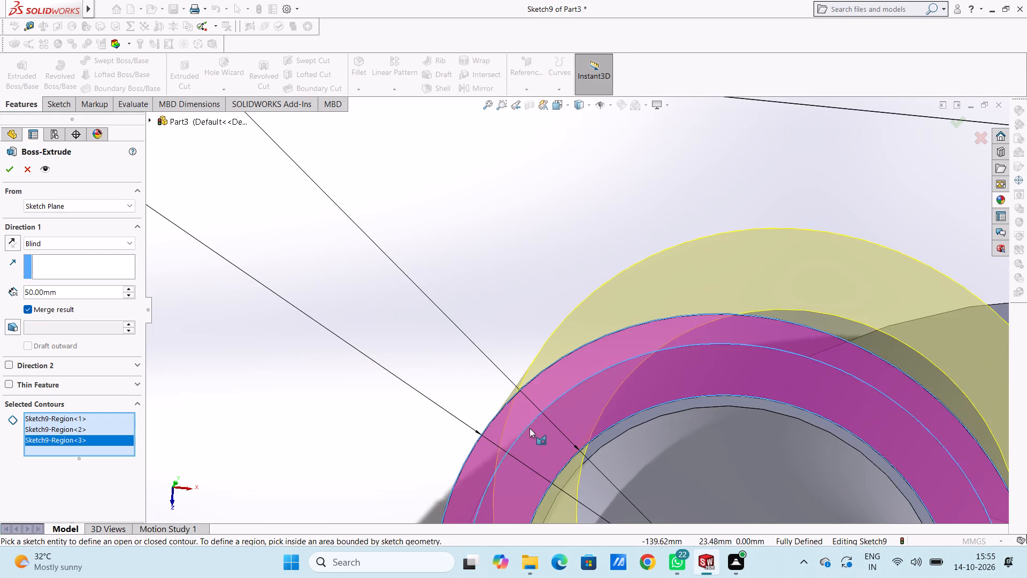
pyautogui.scroll(2, 530, 428)
pyautogui.scroll(10, 655, 454)
pyautogui.scroll(-5, 699, 353)
pyautogui.scroll(-3, 678, 298)
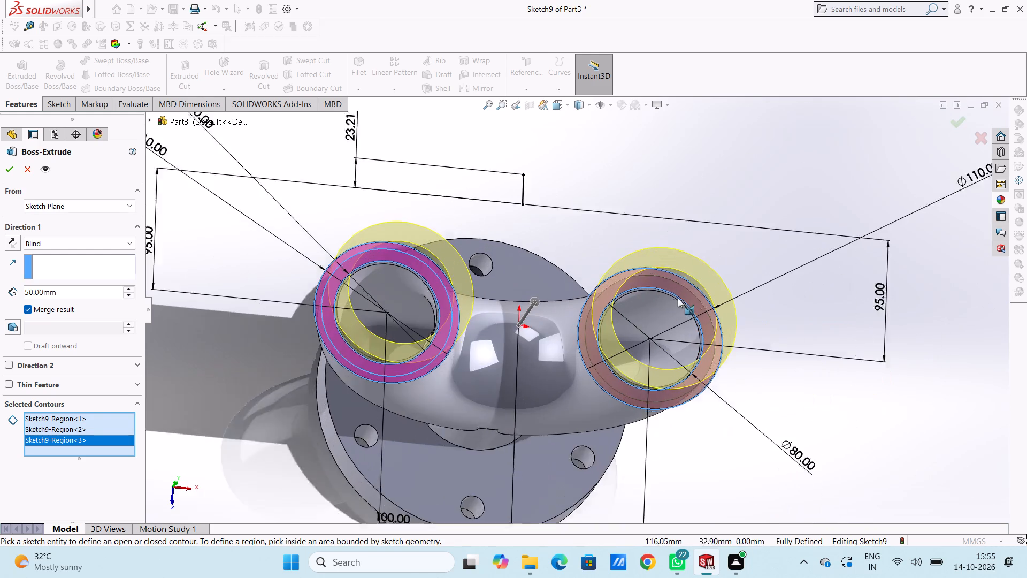
pyautogui.scroll(-3, 678, 298)
pyautogui.scroll(8, 641, 331)
pyautogui.moveTo(729, 440); pyautogui.dragTo(730, 428, button='middle')
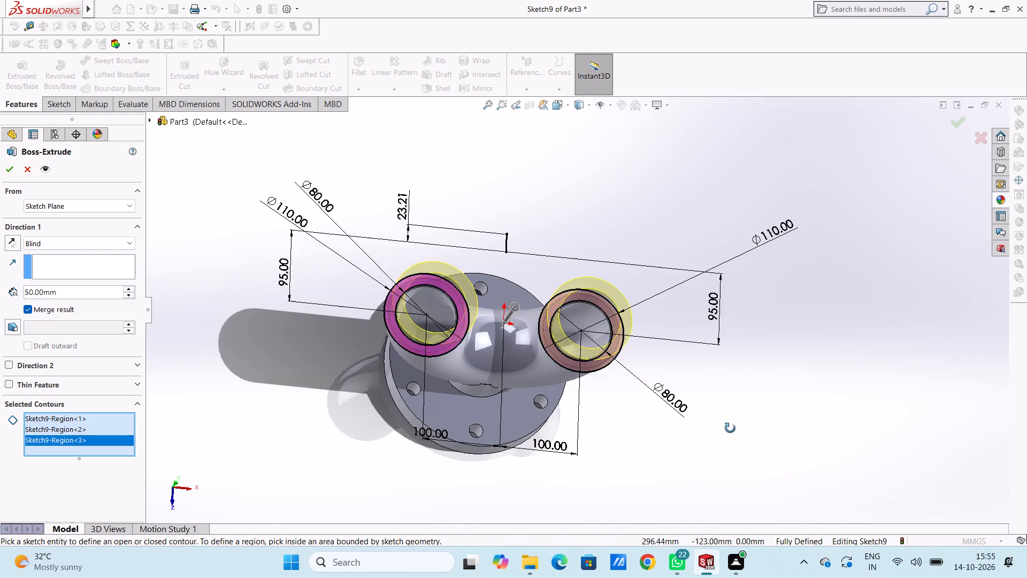
pyautogui.moveTo(730, 428); pyautogui.dragTo(714, 272, button='middle')
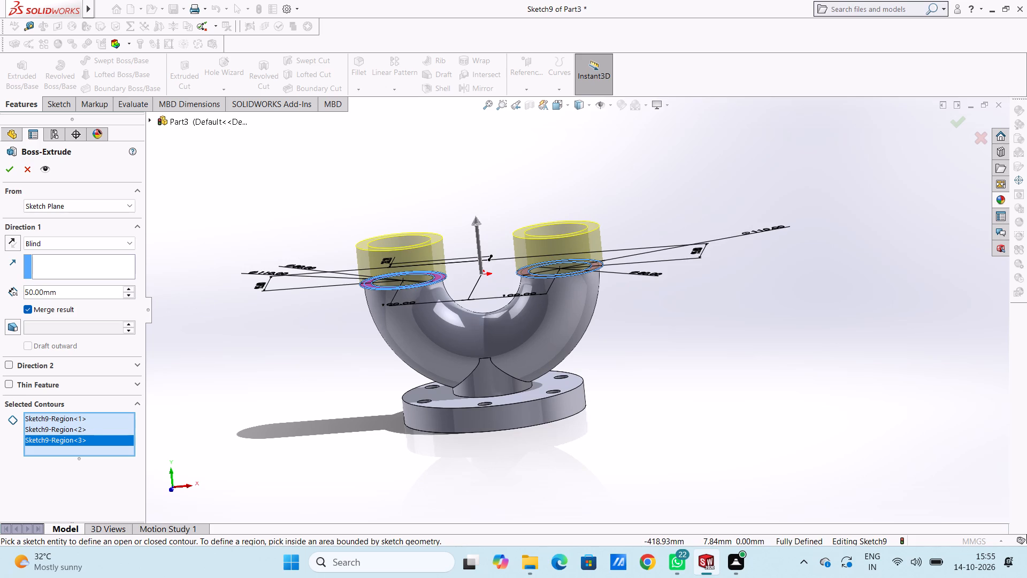
# Extrude the selected rings to a blind depth of 14 mm, merged with the pipe.
pyautogui.doubleClick(114, 289)
pyautogui.write('14')
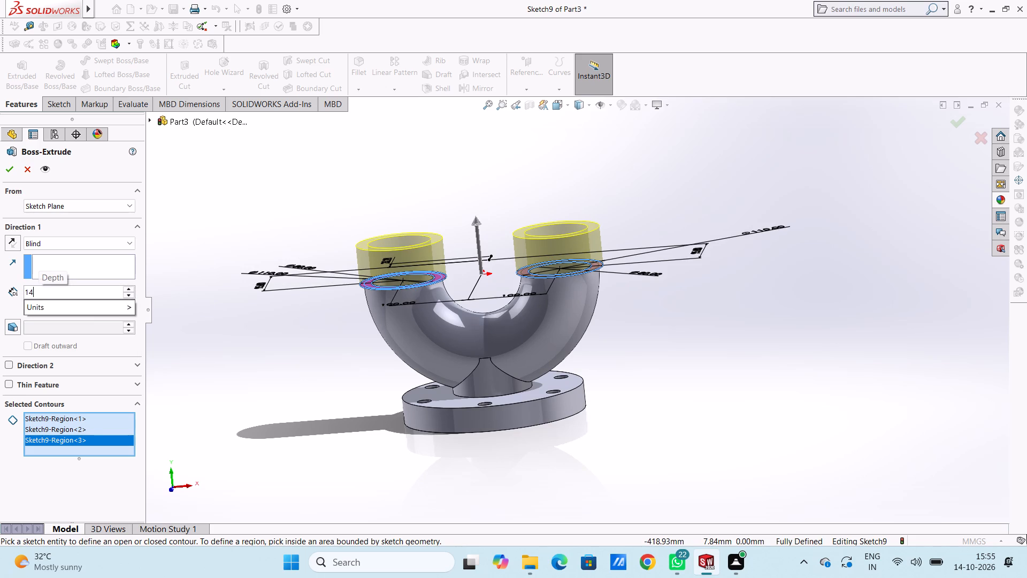
pyautogui.press('Return')
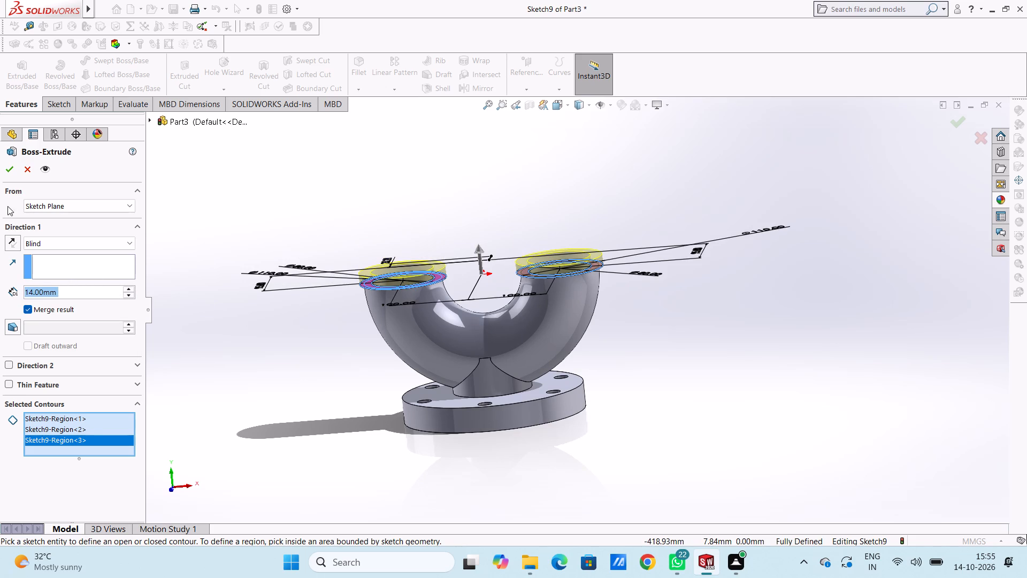
pyautogui.click(6, 172)
pyautogui.click(243, 218)
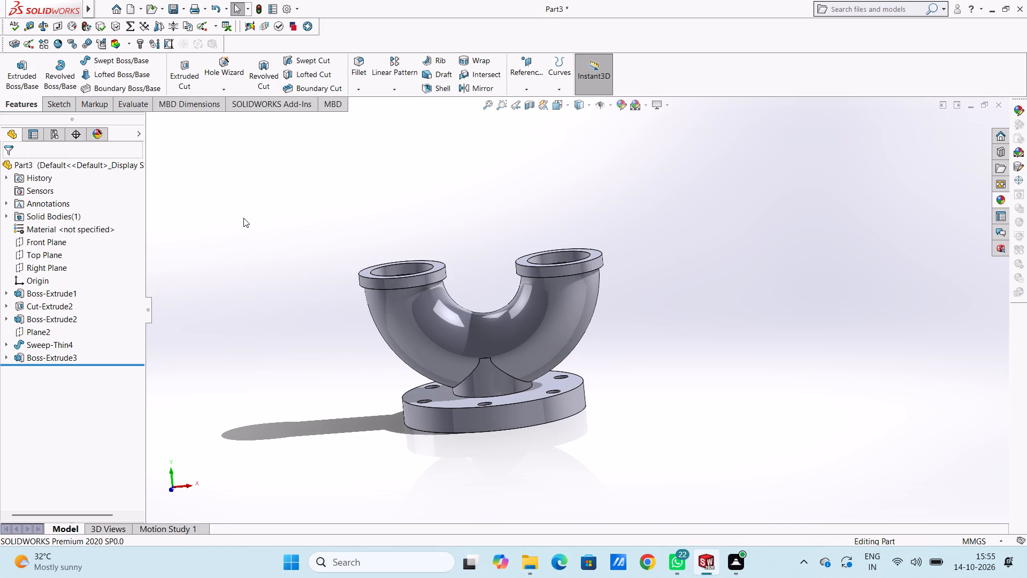
# Open a sketch on the negative-X collar's end face and draw a 40 mm radius circle centred on each collar's bore.
pyautogui.moveTo(301, 271); pyautogui.dragTo(312, 263, button='middle')
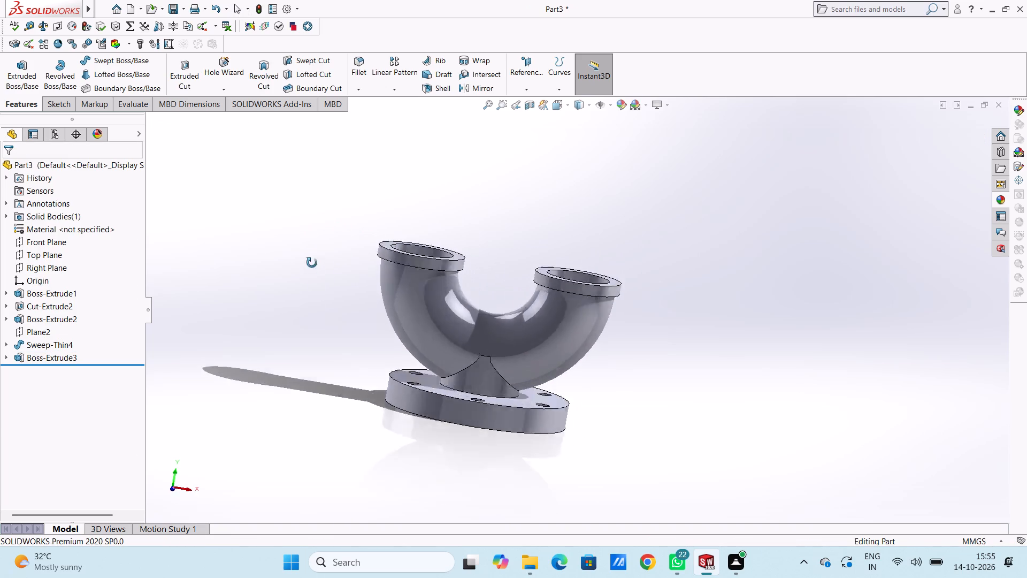
pyautogui.moveTo(312, 263); pyautogui.dragTo(316, 313, button='middle')
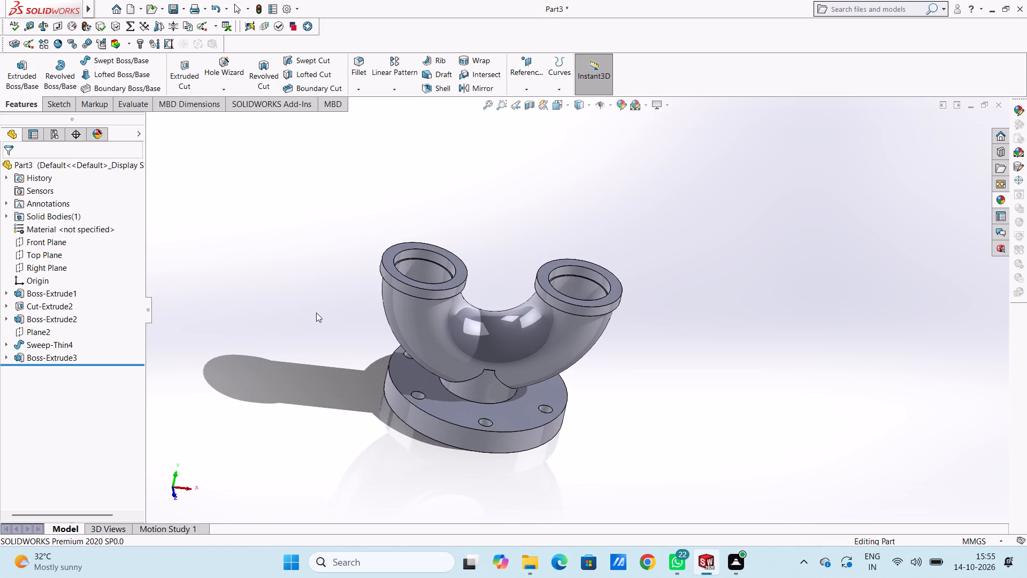
pyautogui.hotkey('ctrl', '5')
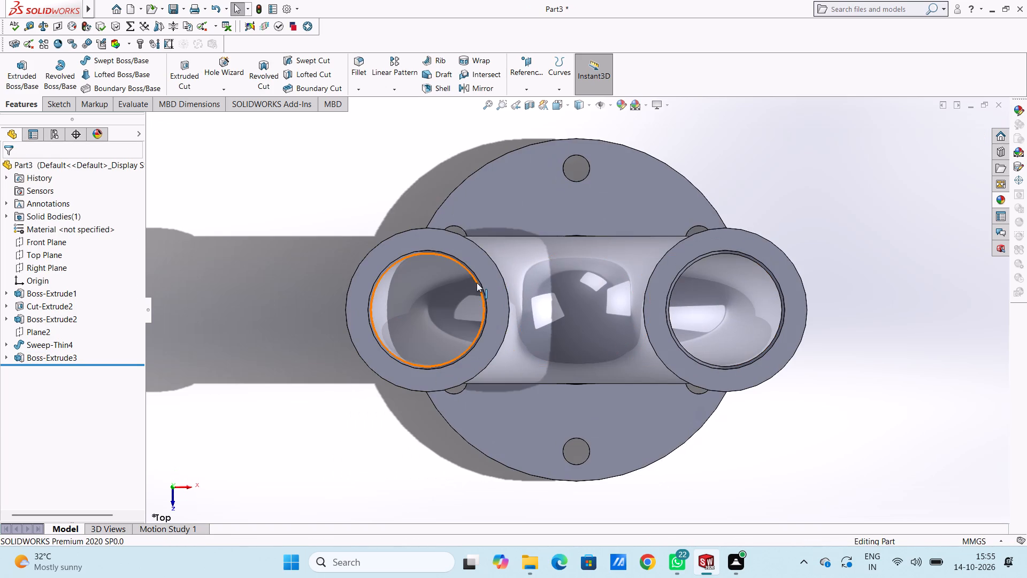
pyautogui.click(486, 278)
pyautogui.click(531, 251)
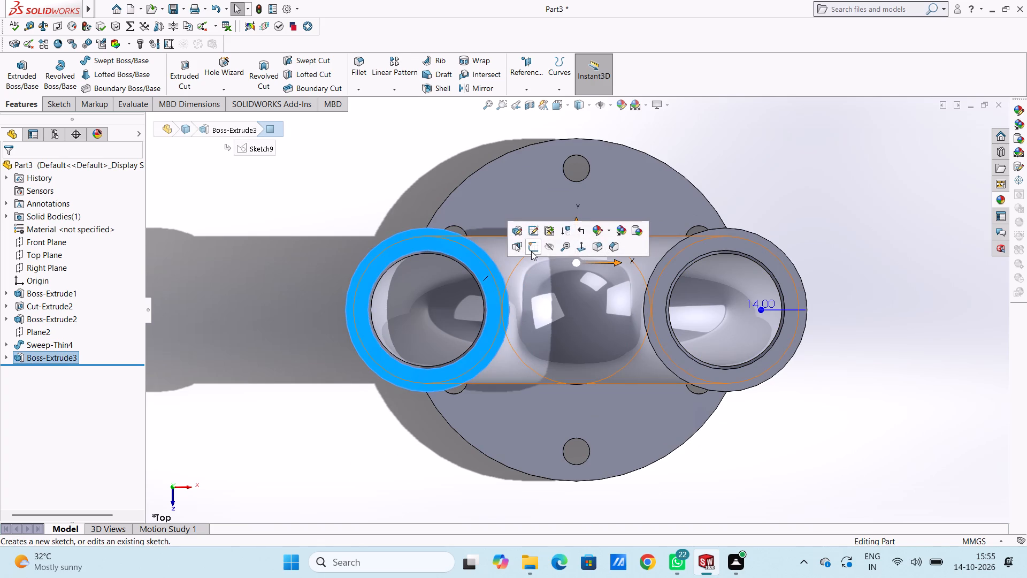
pyautogui.click(310, 213)
pyautogui.click(118, 59)
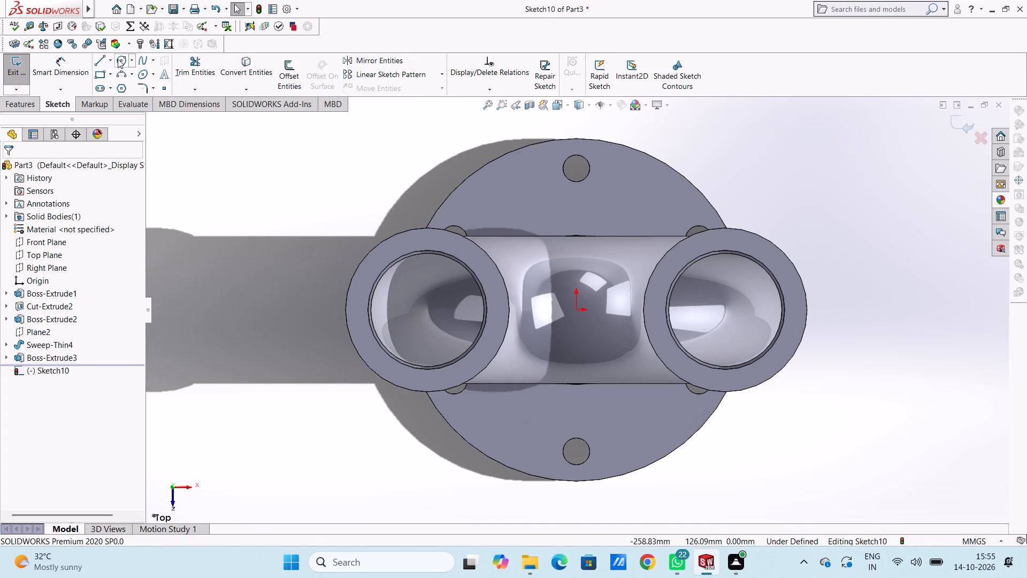
pyautogui.click(427, 310)
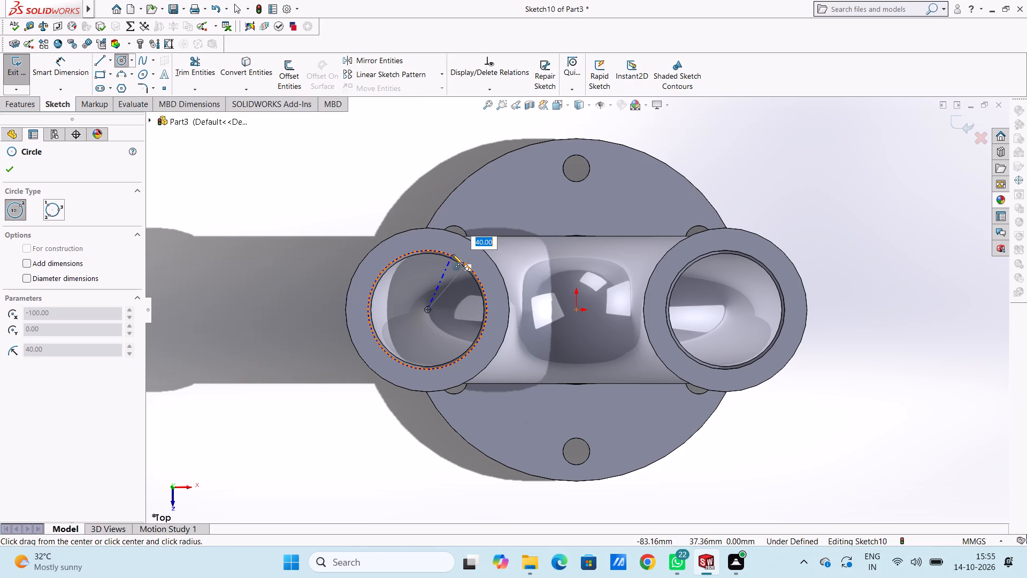
pyautogui.click(453, 254)
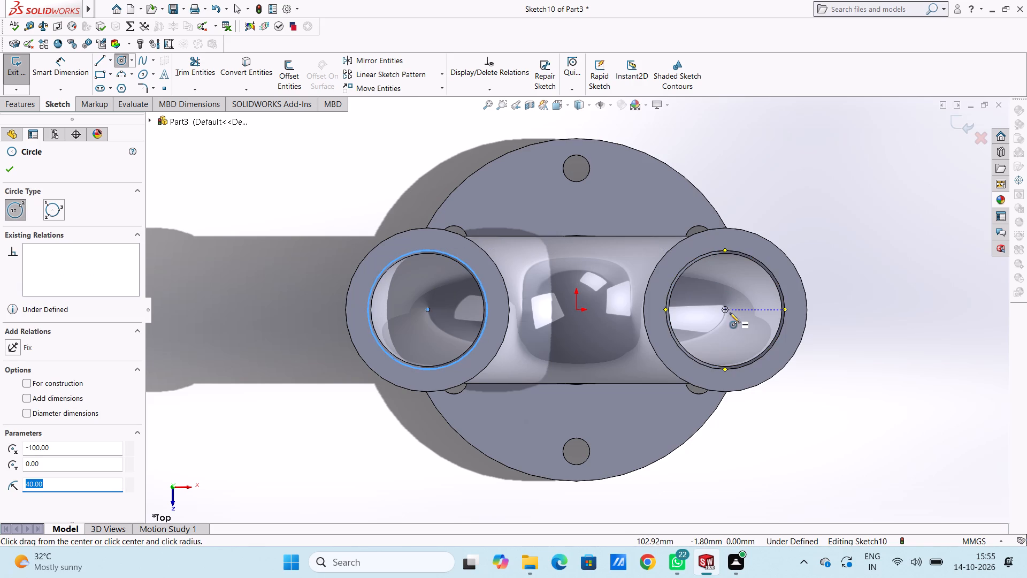
pyautogui.click(724, 308)
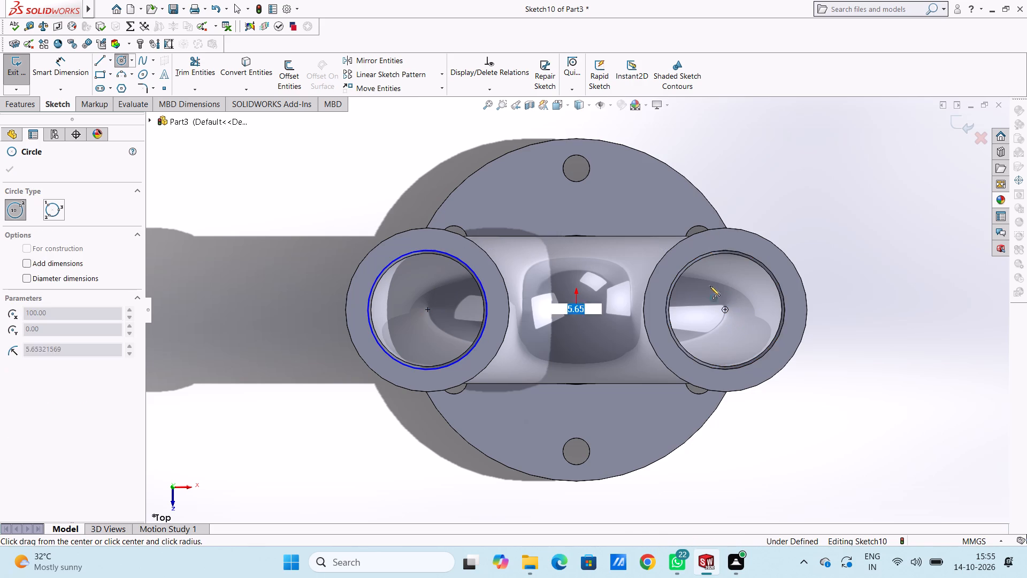
pyautogui.click(695, 257)
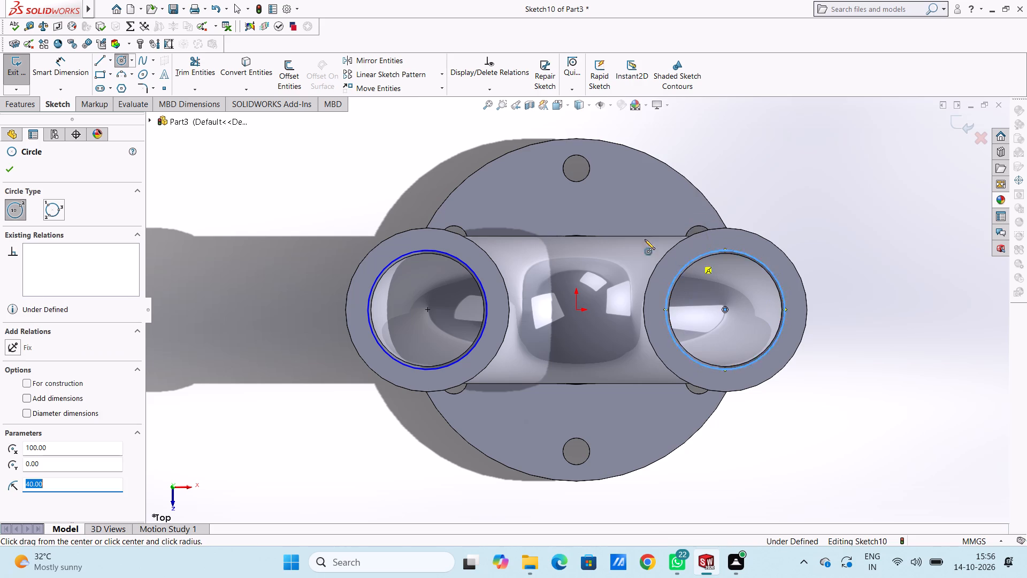
pyautogui.click(12, 164)
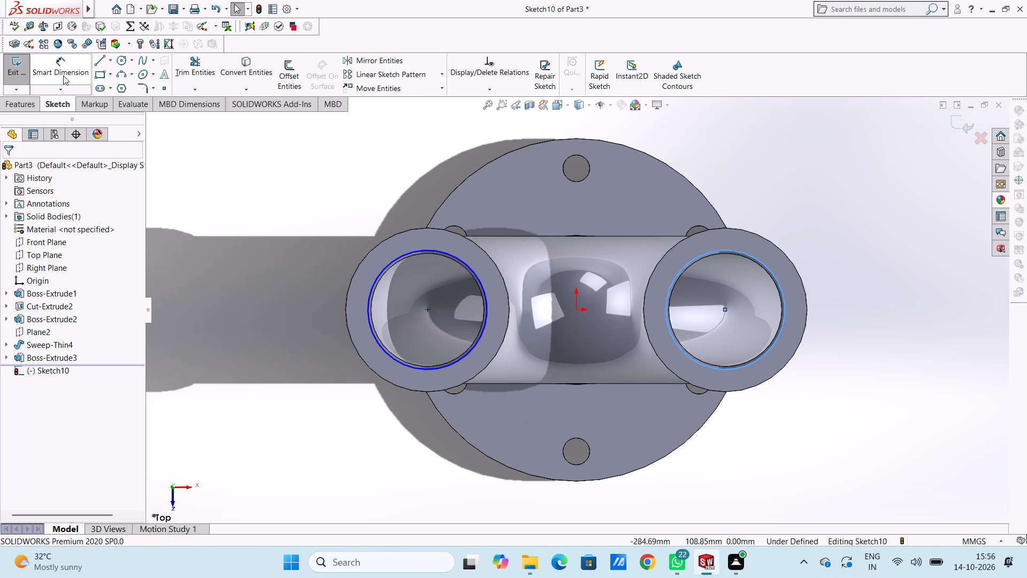
# Dimension the diameter of the new circle at the negative-X collar.
pyautogui.click(61, 68)
pyautogui.click(383, 270)
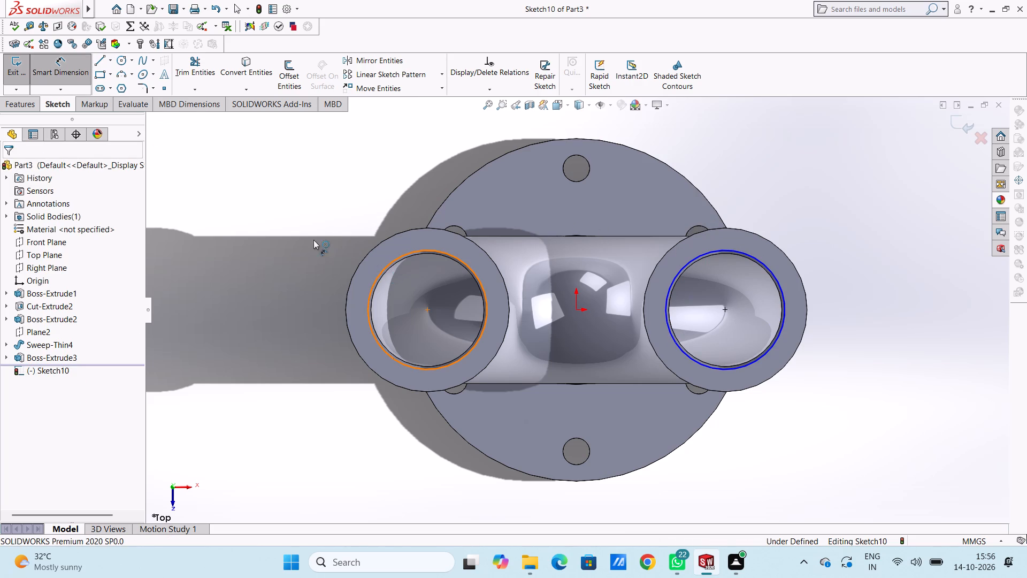
pyautogui.click(281, 219)
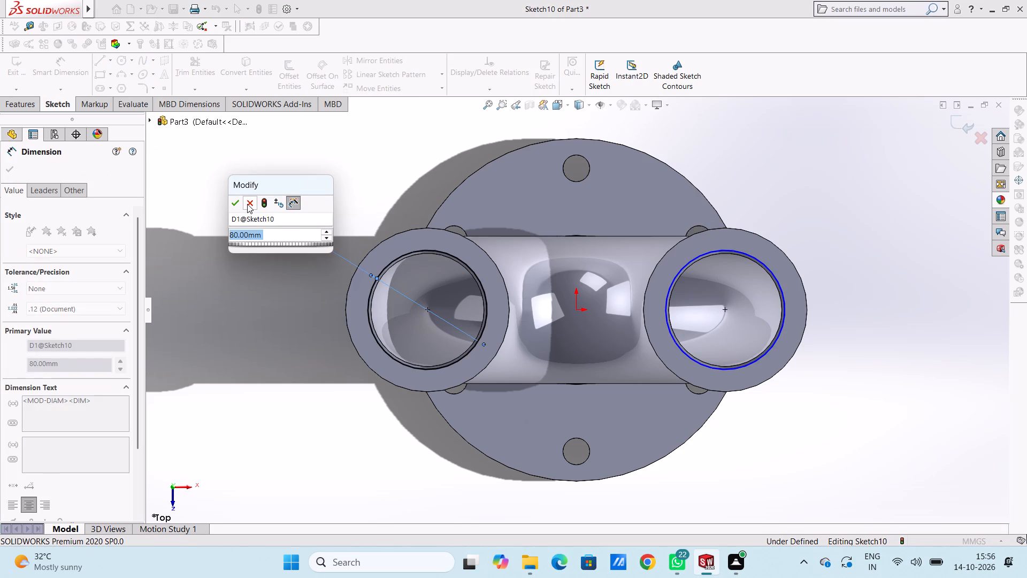
pyautogui.doubleClick(233, 197)
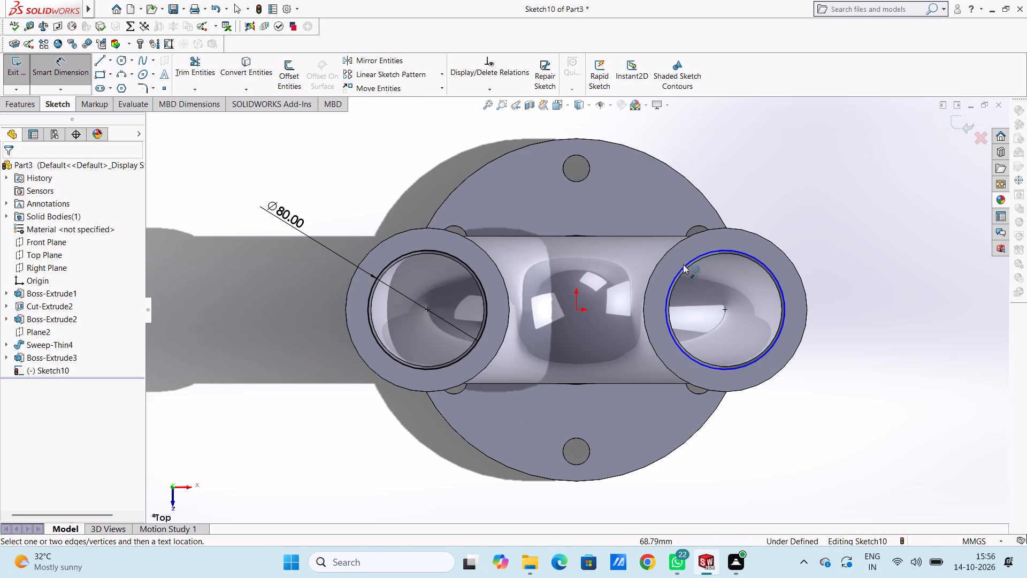
# Dimension the diameter of the bore-sized circle at the positive-X collar, keeping 80 mm.
pyautogui.click(685, 263)
pyautogui.click(876, 197)
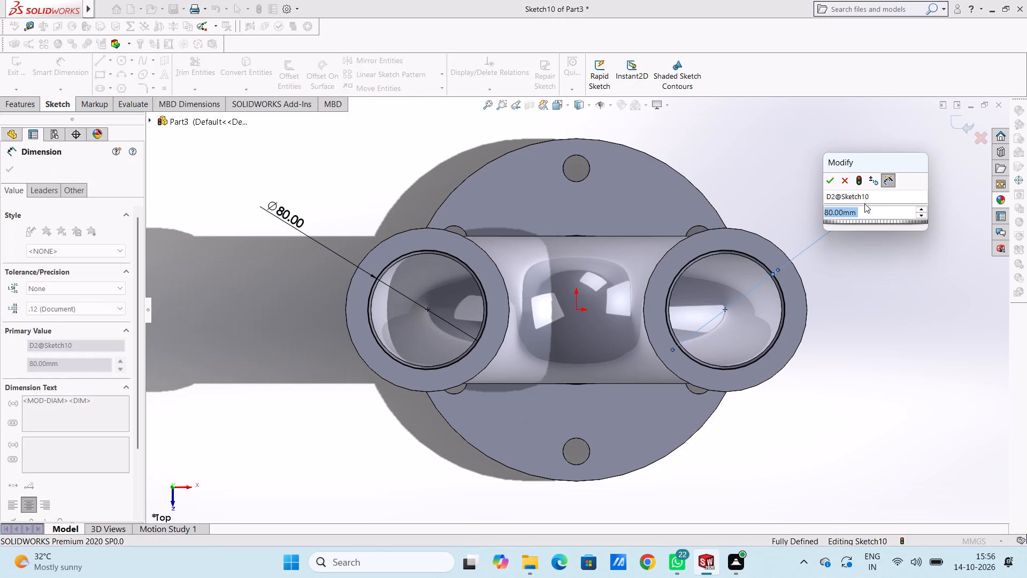
pyautogui.click(828, 180)
pyautogui.click(824, 180)
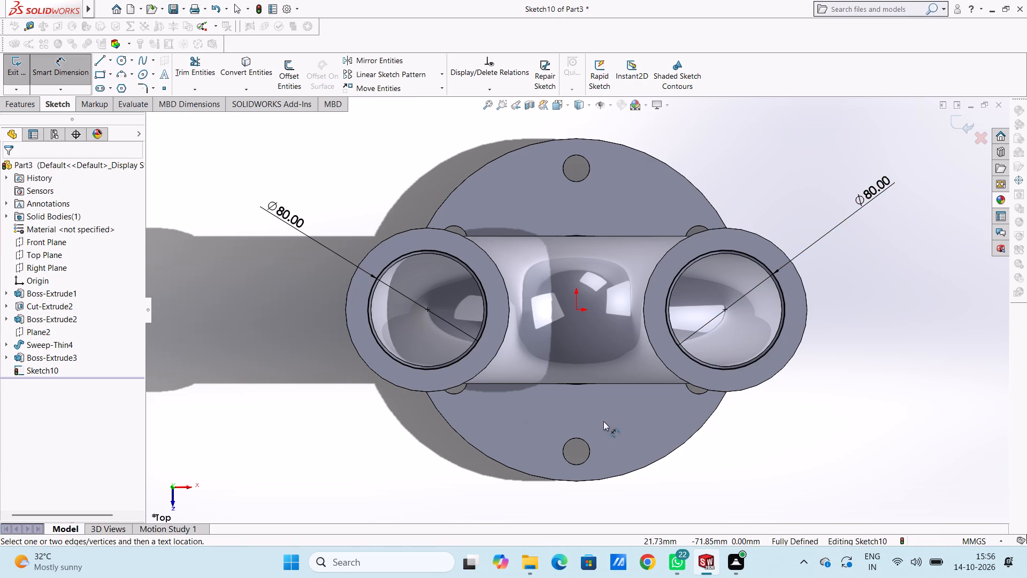
# Draw a larger circle centred on each collar's bore, about 74 mm radius at the negative-X collar and about 101 mm radius at the positive-X one.
pyautogui.moveTo(603, 421); pyautogui.dragTo(600, 295, button='middle')
pyautogui.scroll(3, 600, 295)
pyautogui.moveTo(726, 360); pyautogui.dragTo(730, 324, button='middle')
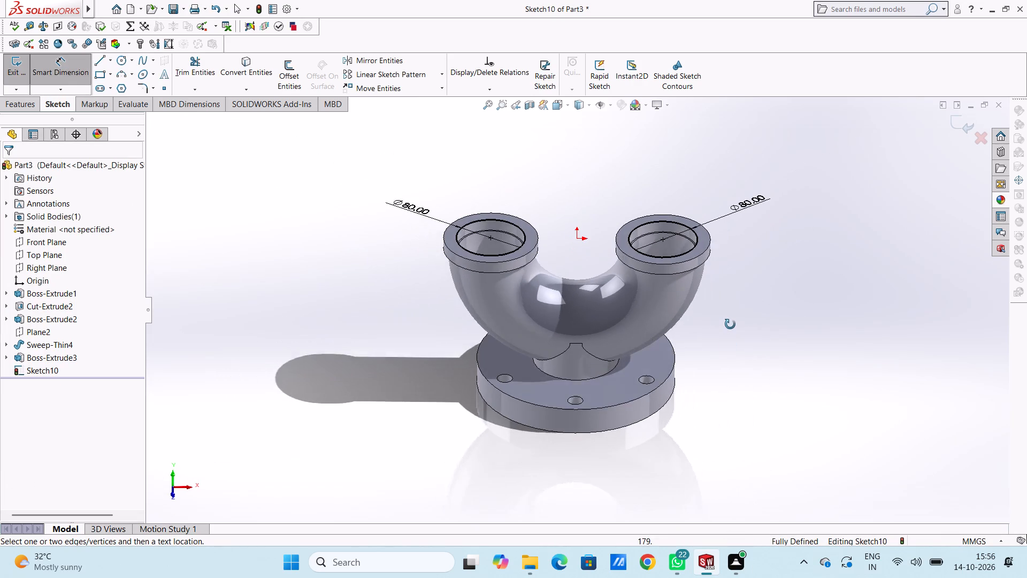
pyautogui.moveTo(730, 324); pyautogui.dragTo(696, 508, button='middle')
pyautogui.scroll(-3, 496, 308)
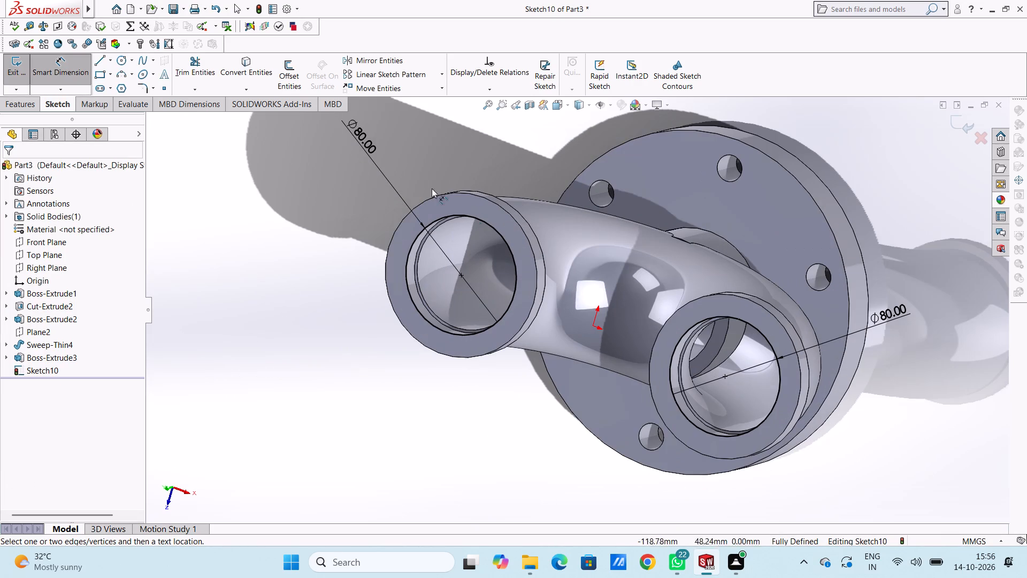
pyautogui.click(120, 60)
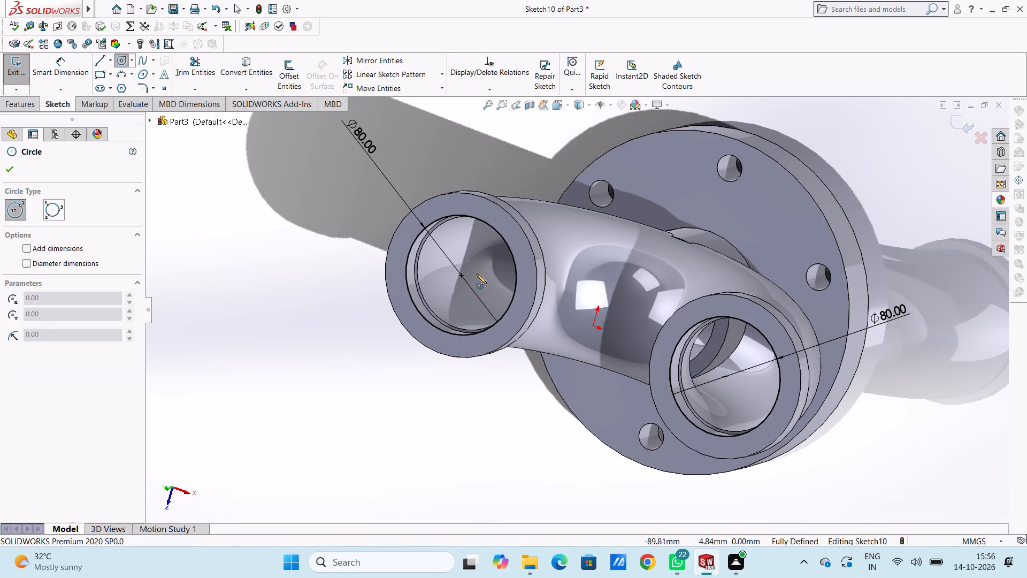
pyautogui.click(461, 275)
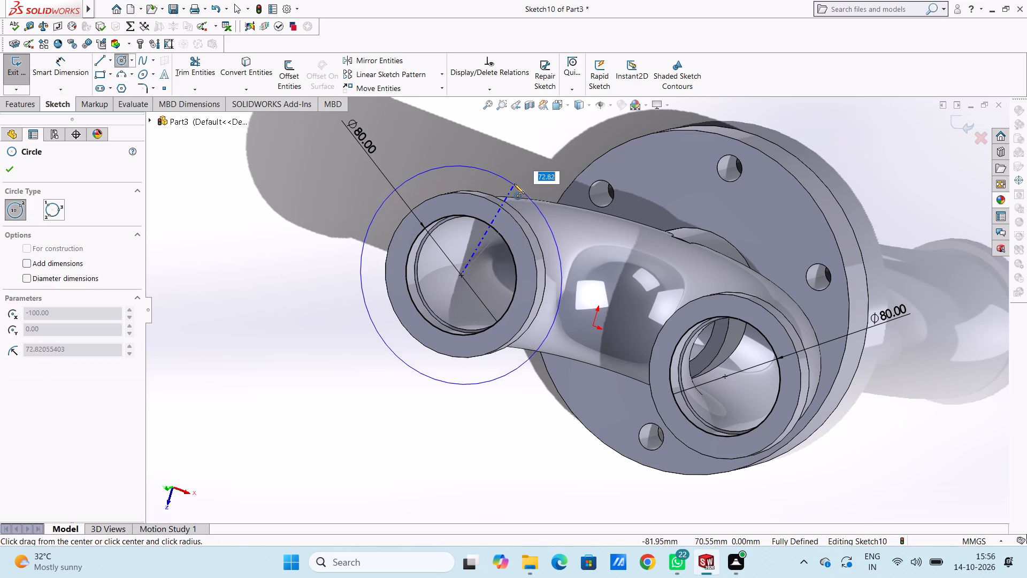
pyautogui.click(514, 183)
pyautogui.click(724, 376)
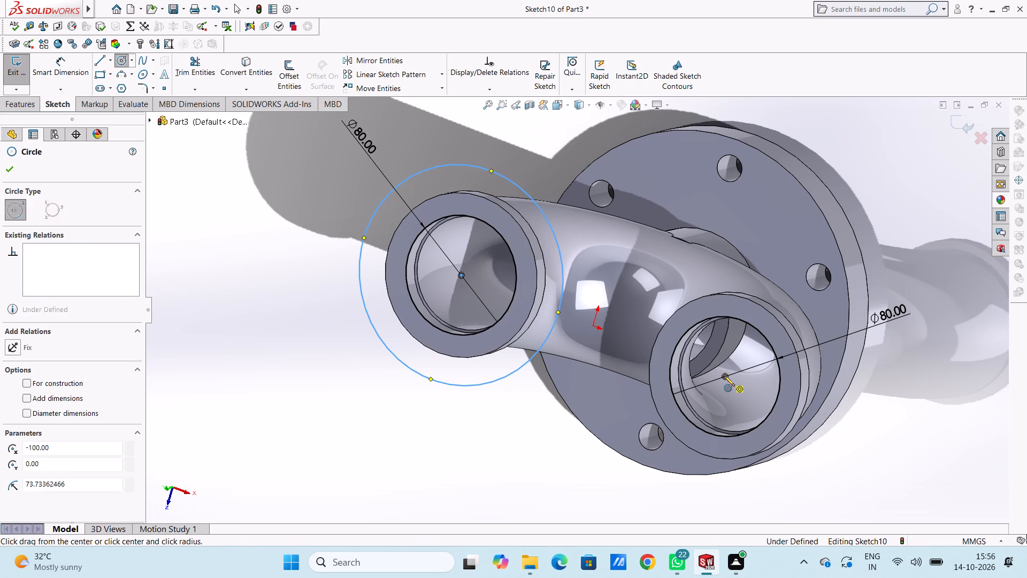
pyautogui.click(849, 314)
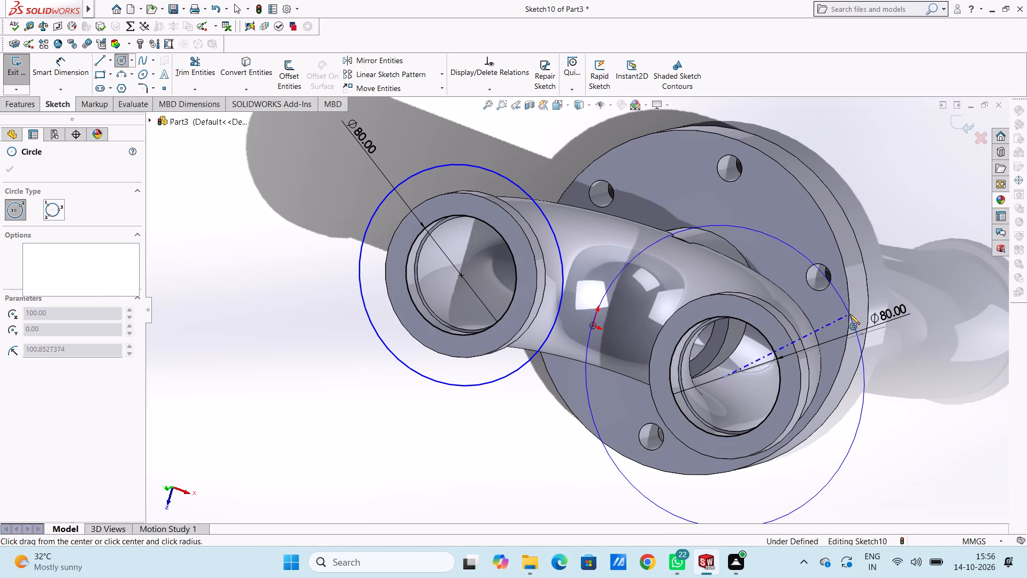
pyautogui.moveTo(766, 363); pyautogui.dragTo(838, 249, button='middle')
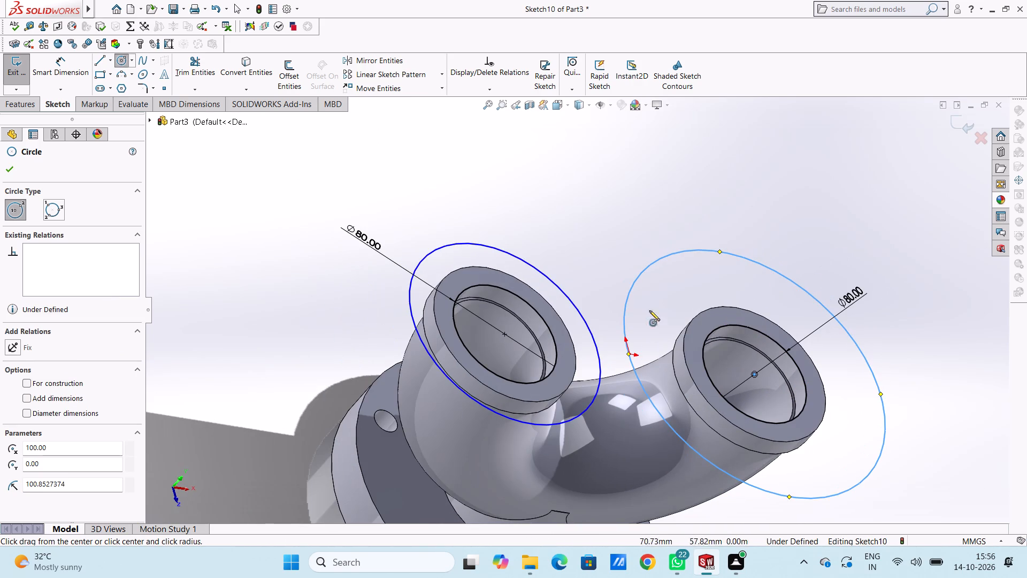
pyautogui.click(22, 172)
pyautogui.click(14, 171)
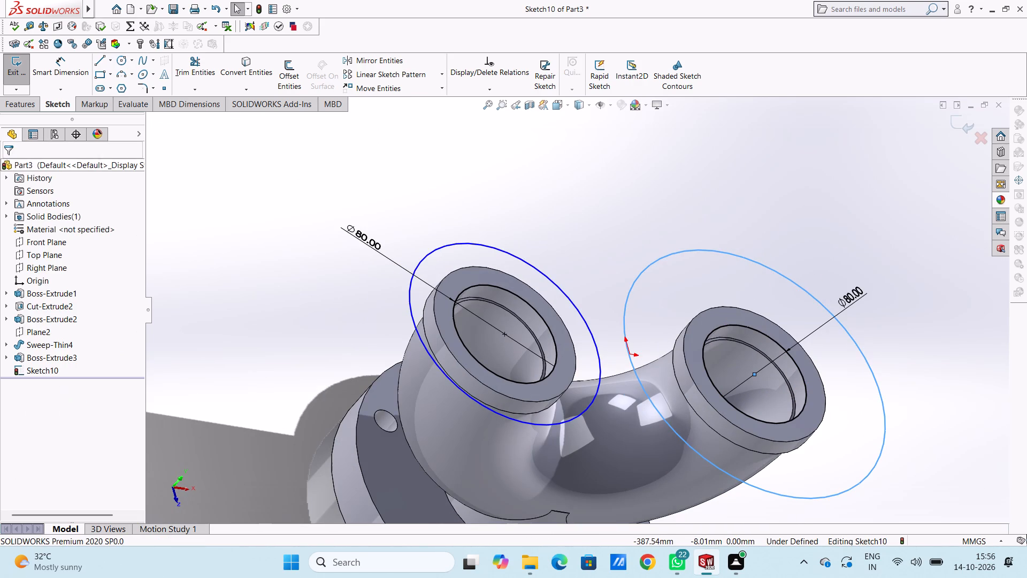
# Dimension the outer circle around the negative-X collar to a diameter of 158.5 mm.
pyautogui.click(57, 71)
pyautogui.click(435, 248)
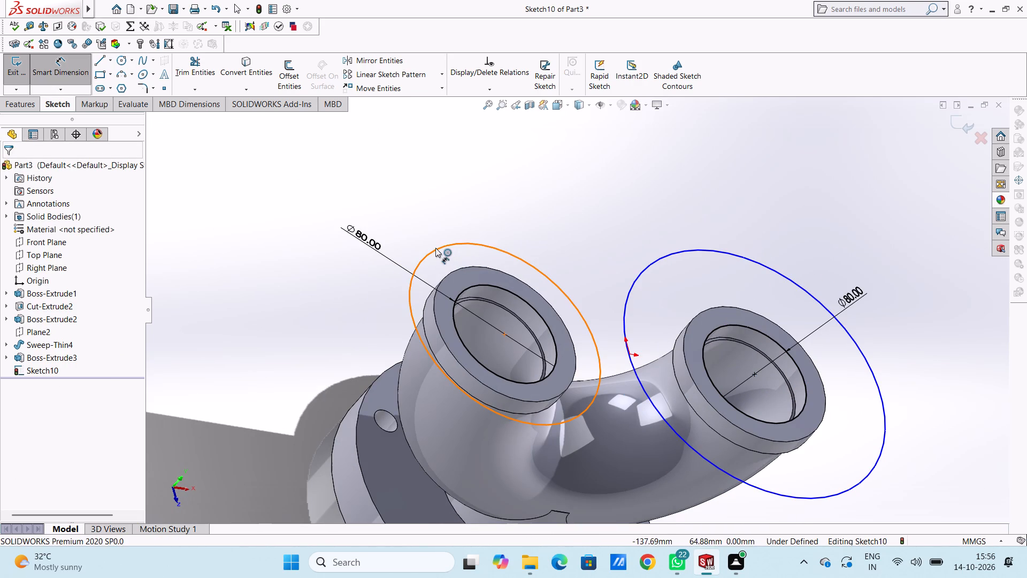
pyautogui.click(246, 180)
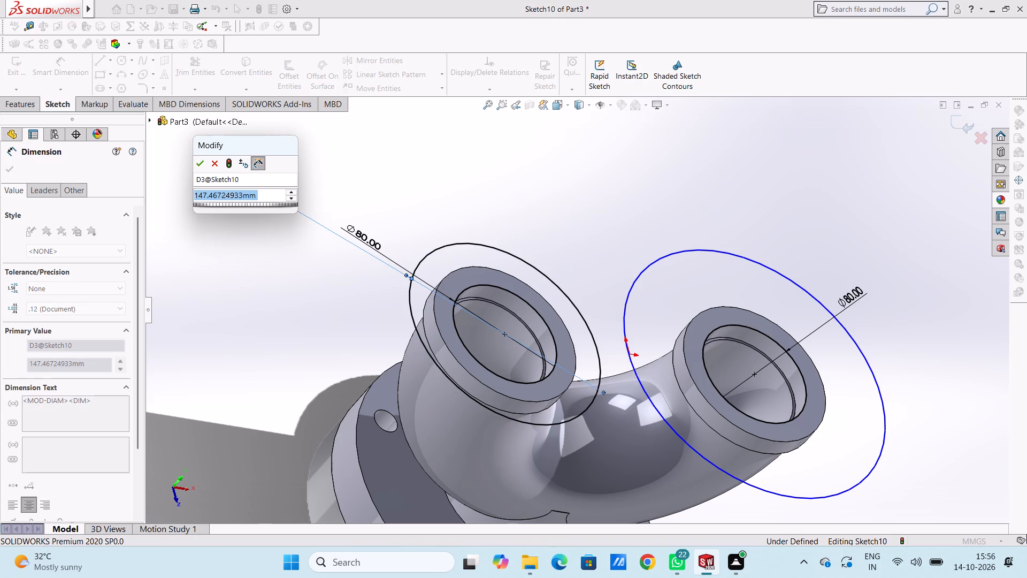
pyautogui.write('158.5')
pyautogui.press('Return')
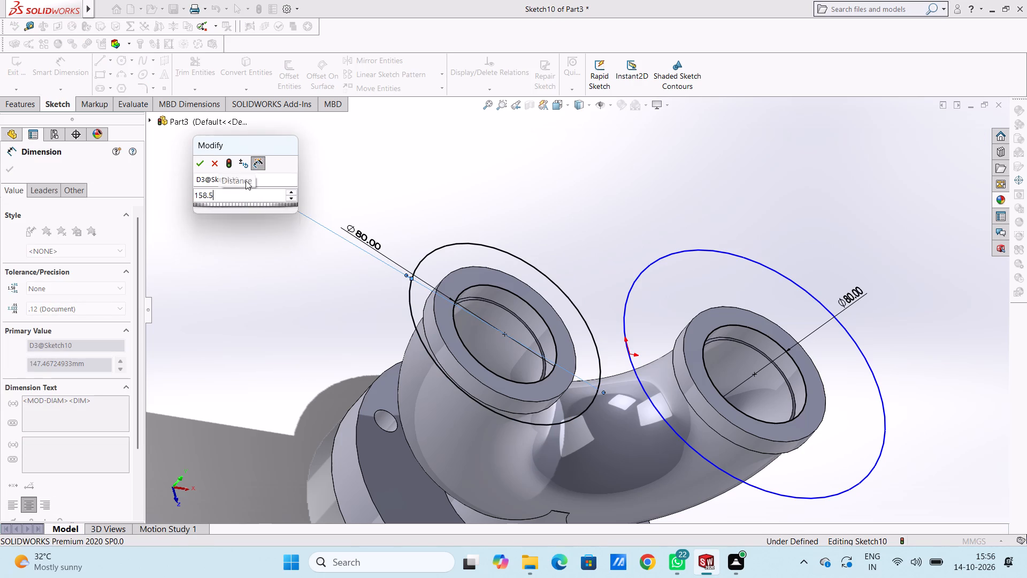
pyautogui.click(267, 270)
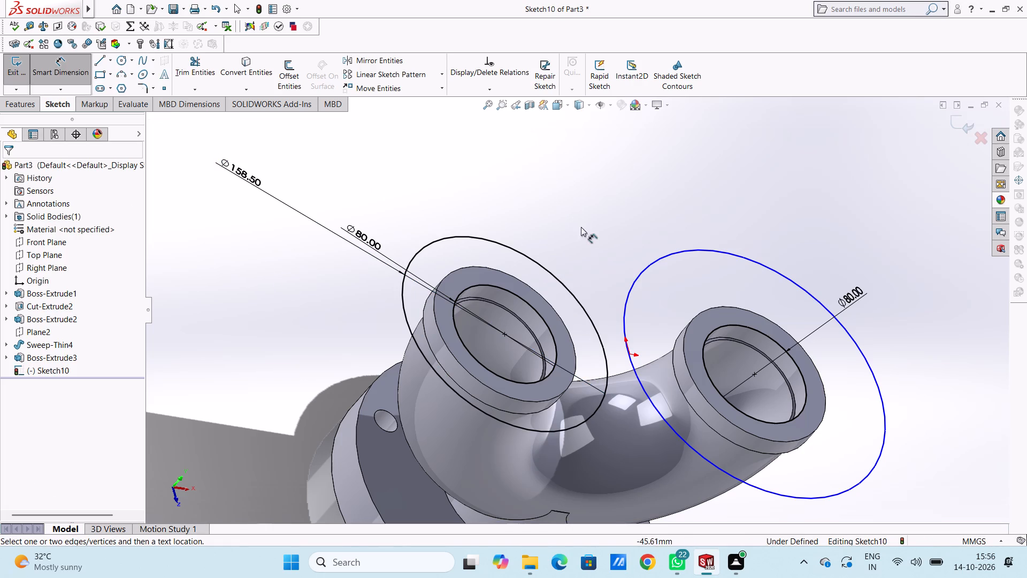
# Dimension the outer circle around the positive-X collar to a diameter of 158.5 mm.
pyautogui.click(680, 251)
pyautogui.click(915, 175)
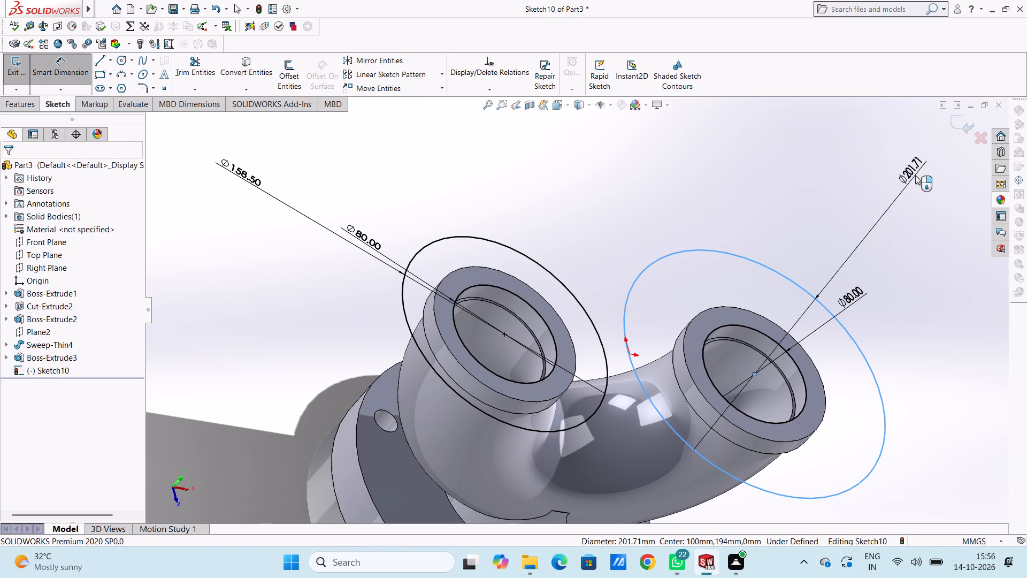
pyautogui.write('18')
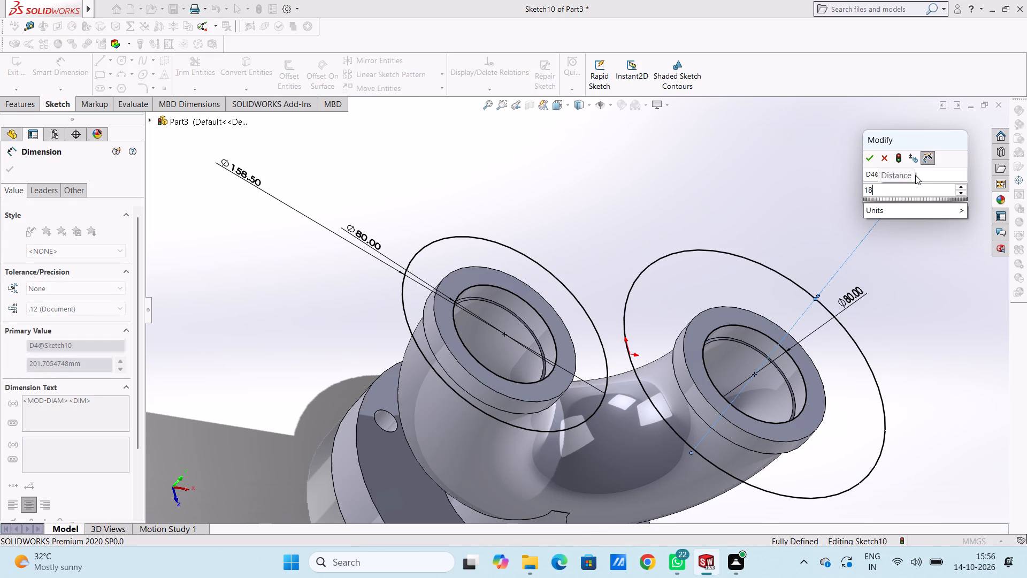
pyautogui.press('BackSpace')
pyautogui.write('58.5')
pyautogui.press('Return')
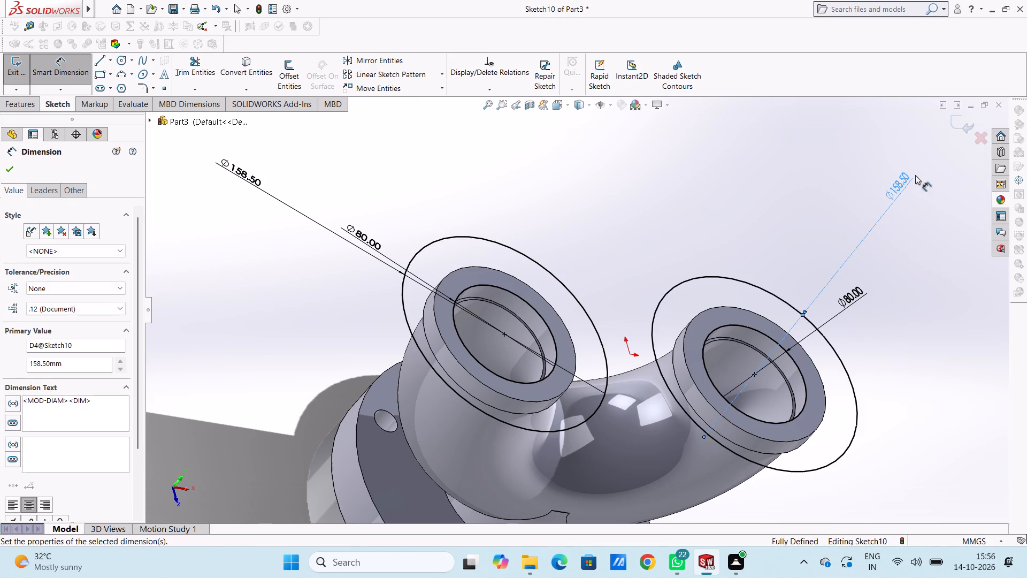
pyautogui.click(570, 265)
# Extrude the two ring profiles on the collars to a blind depth of 32 mm, merged with the body.
pyautogui.scroll(4, 570, 266)
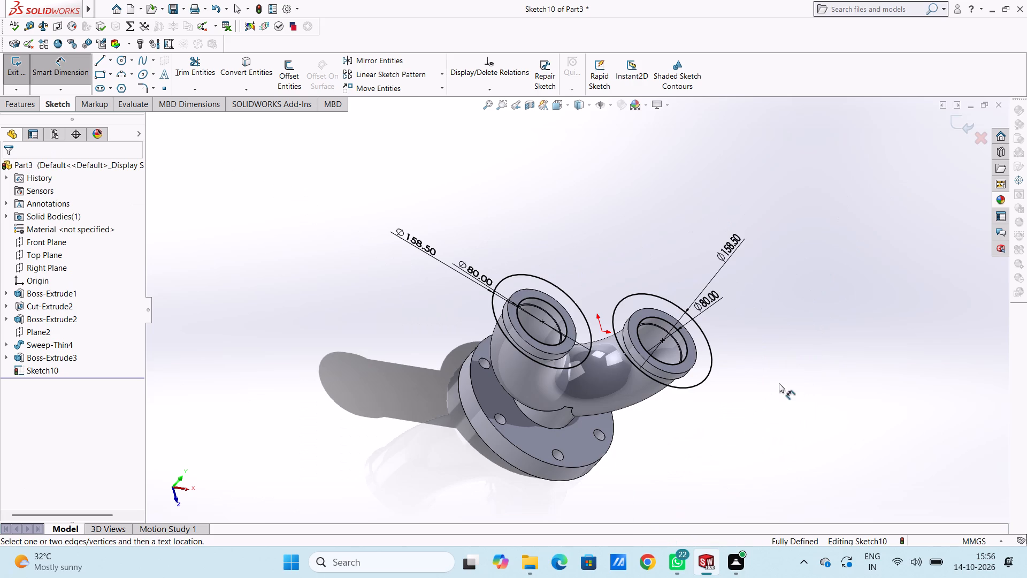
pyautogui.moveTo(779, 383); pyautogui.dragTo(728, 320, button='middle')
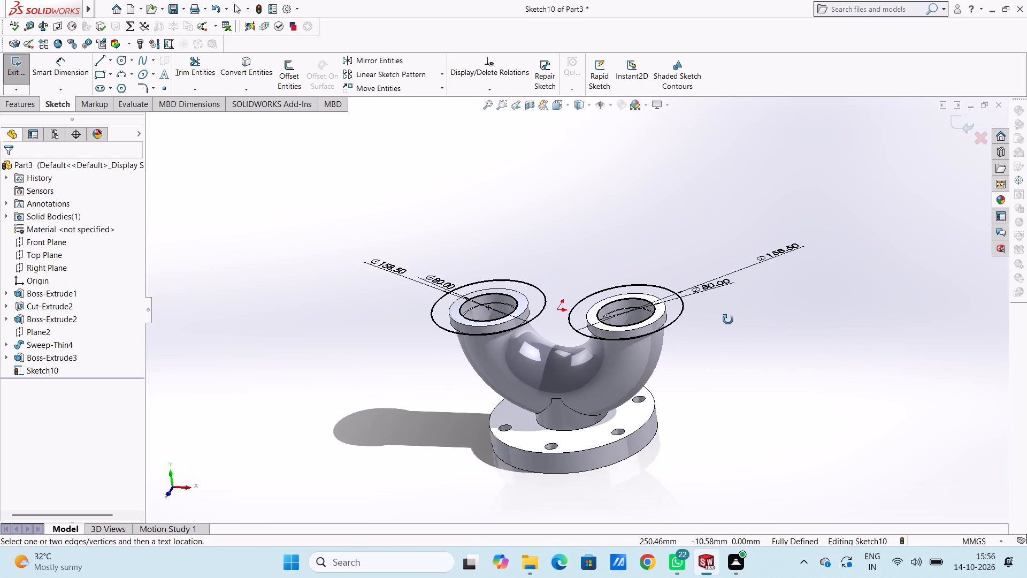
pyautogui.moveTo(728, 320); pyautogui.dragTo(730, 309, button='middle')
pyautogui.scroll(1, 715, 313)
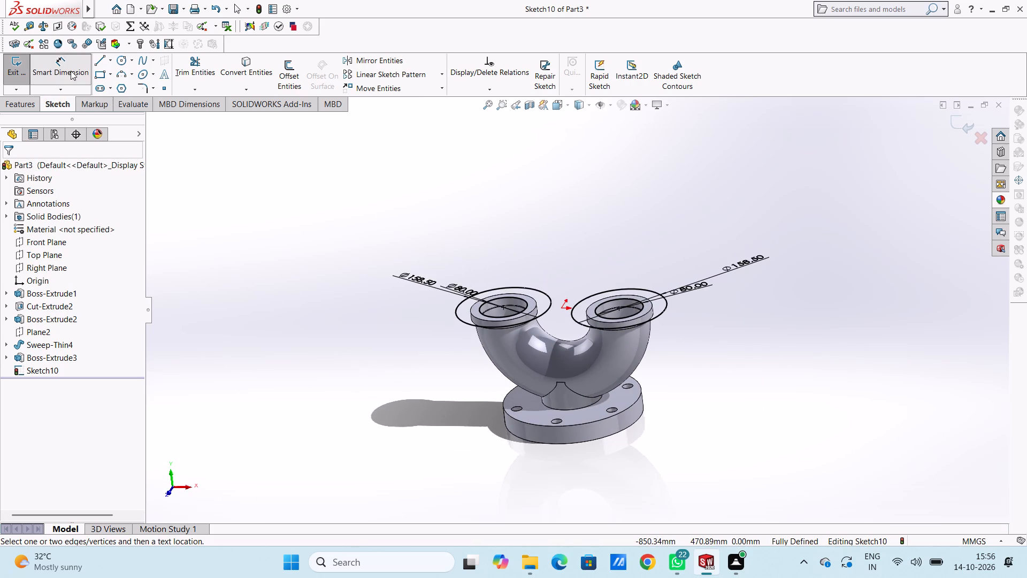
pyautogui.click(71, 71)
pyautogui.click(21, 106)
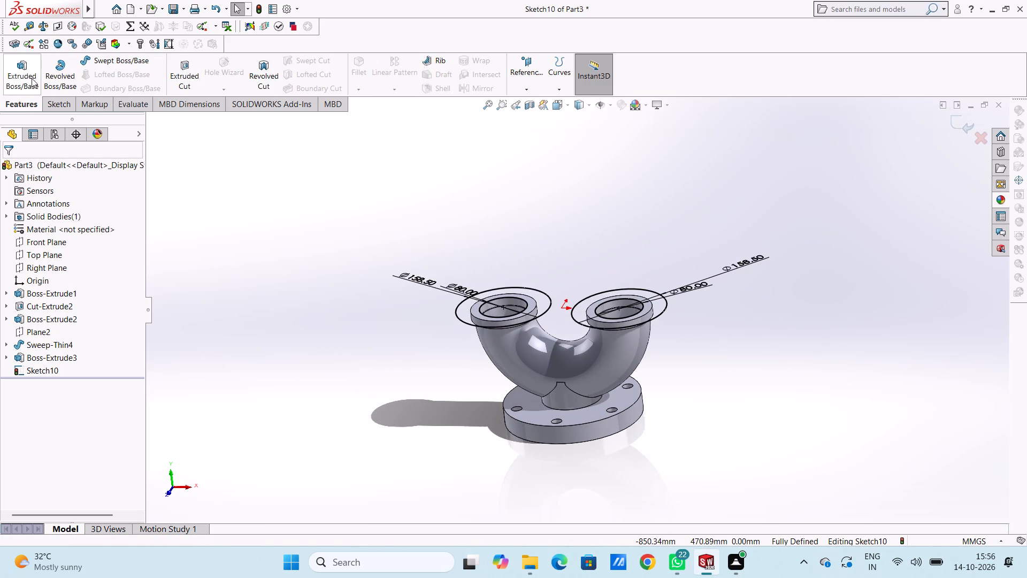
pyautogui.click(32, 78)
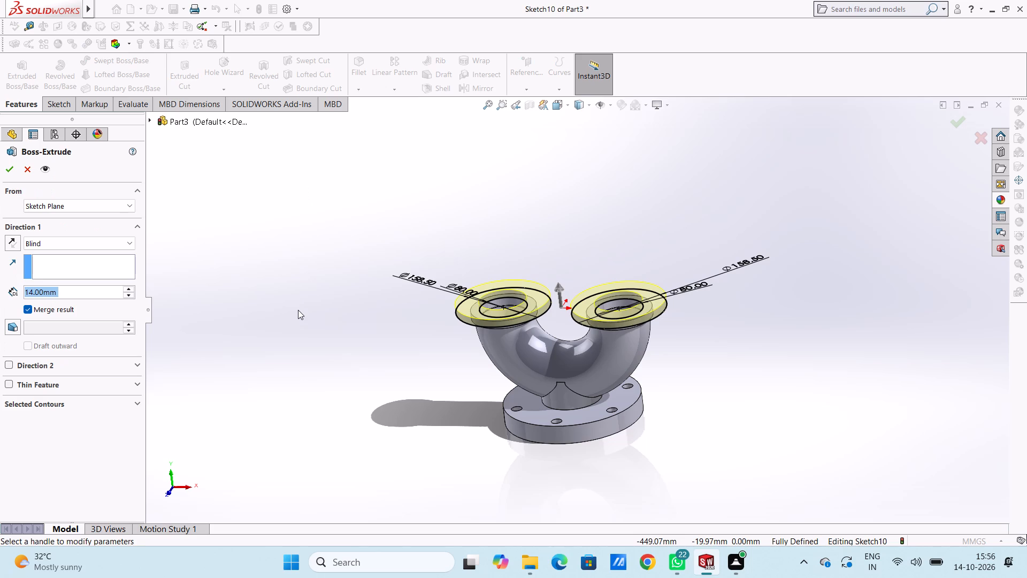
pyautogui.write('32')
pyautogui.press('Return')
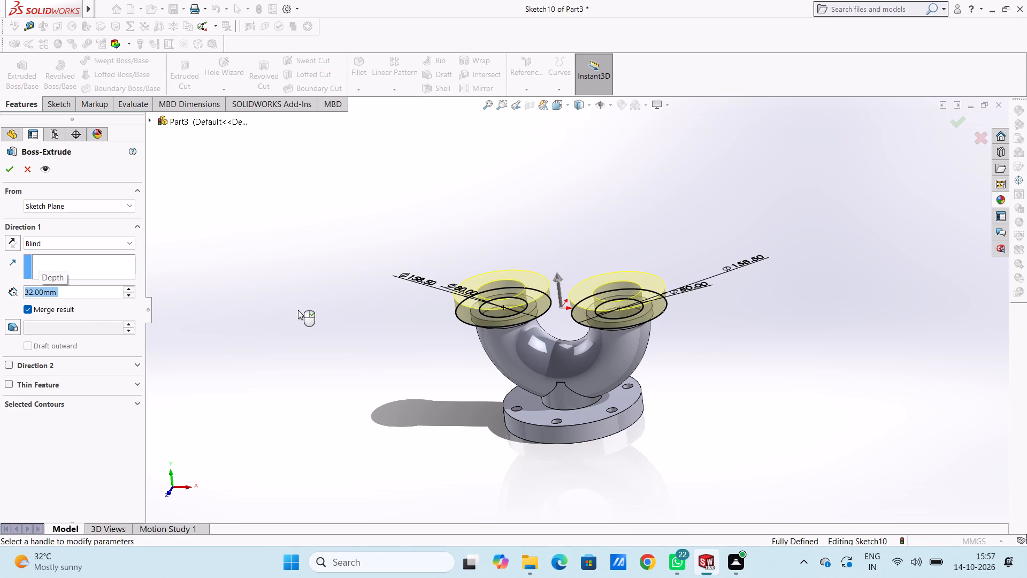
pyautogui.moveTo(371, 215); pyautogui.dragTo(400, 374, button='middle')
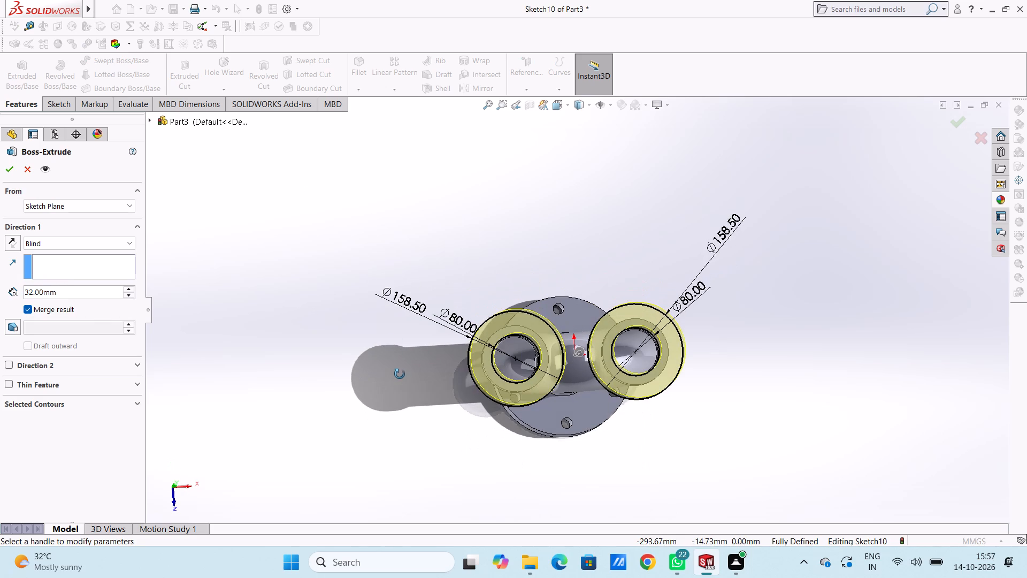
pyautogui.moveTo(400, 374); pyautogui.dragTo(375, 341, button='middle')
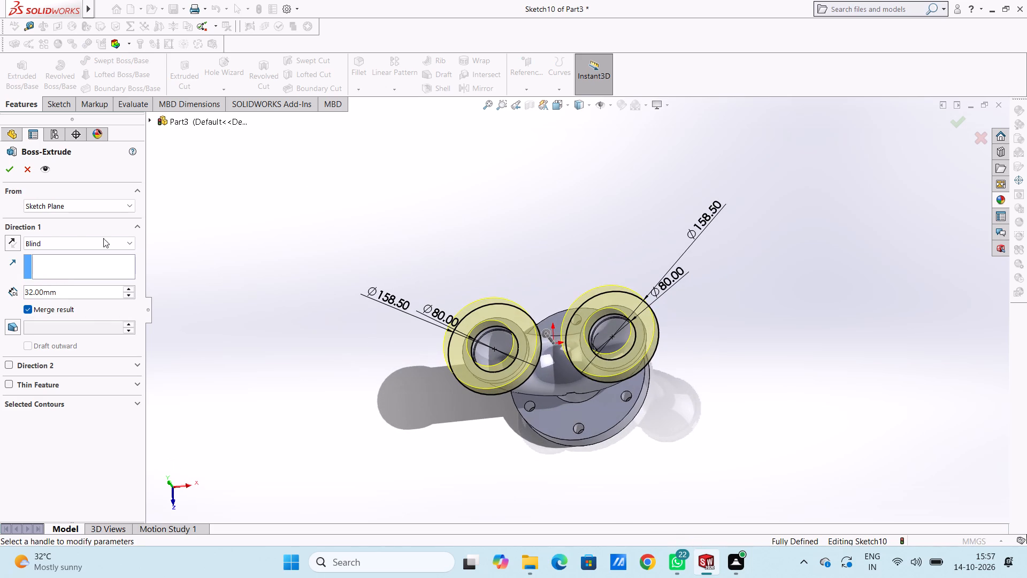
pyautogui.click(7, 162)
pyautogui.click(234, 259)
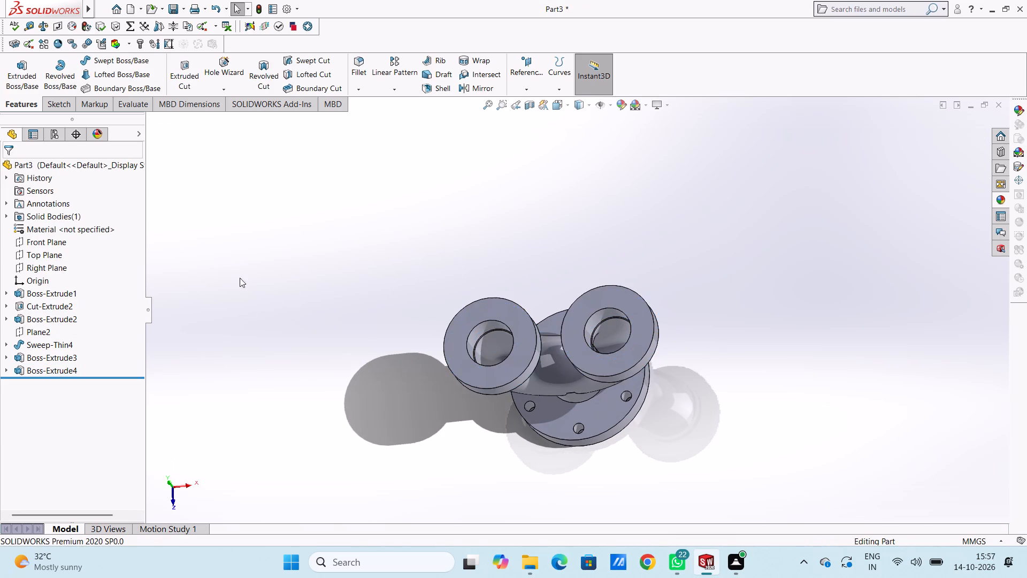
# Sketch a corner rectangle about 84 mm by 40 mm on the end flanges' top face, bridging the gap between the two flanges around the origin.
pyautogui.moveTo(286, 374); pyautogui.dragTo(301, 201, button='middle')
pyautogui.moveTo(331, 395); pyautogui.dragTo(309, 308, button='middle')
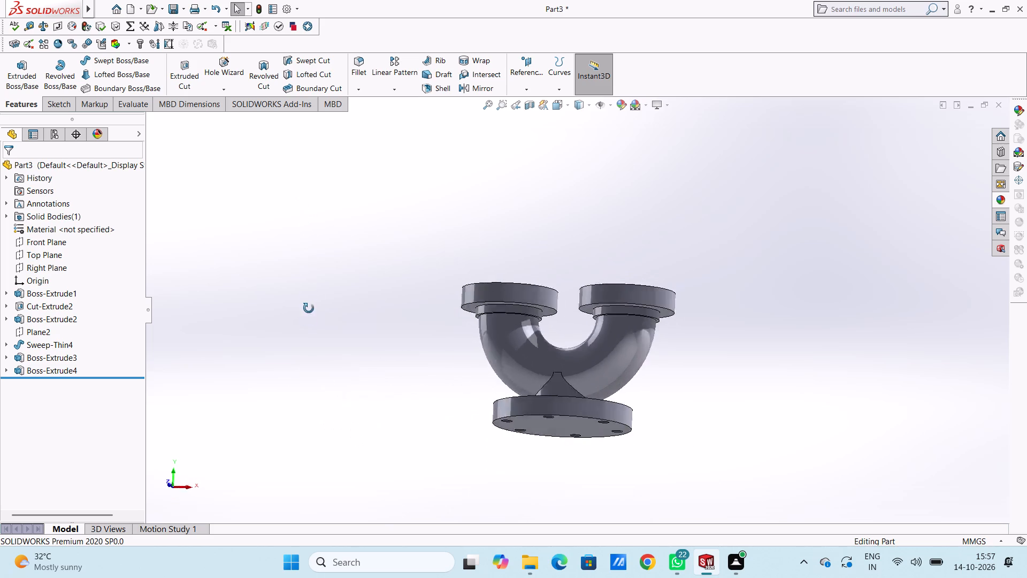
pyautogui.moveTo(309, 308); pyautogui.dragTo(330, 359, button='middle')
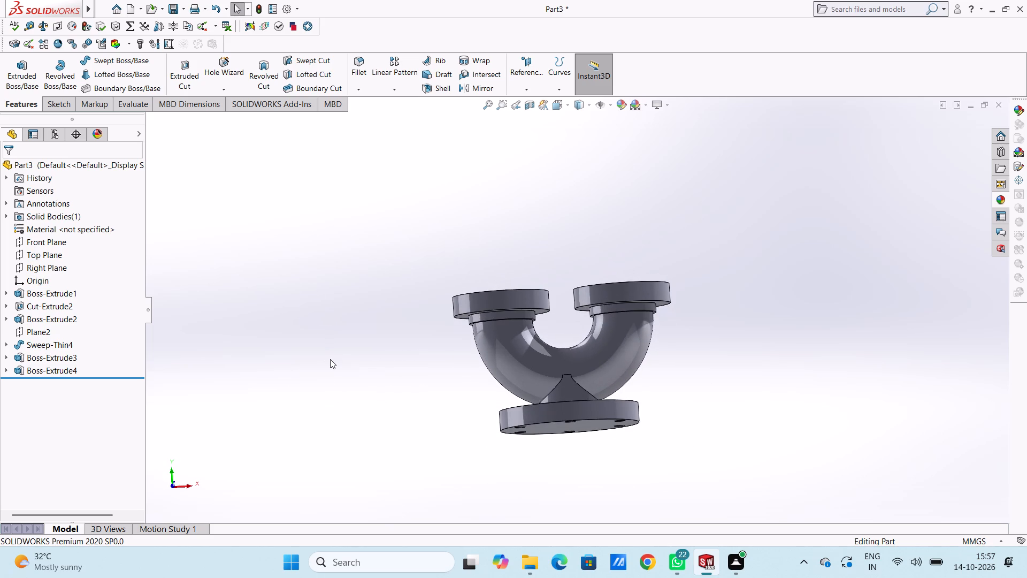
pyautogui.moveTo(410, 324); pyautogui.dragTo(423, 399, button='middle')
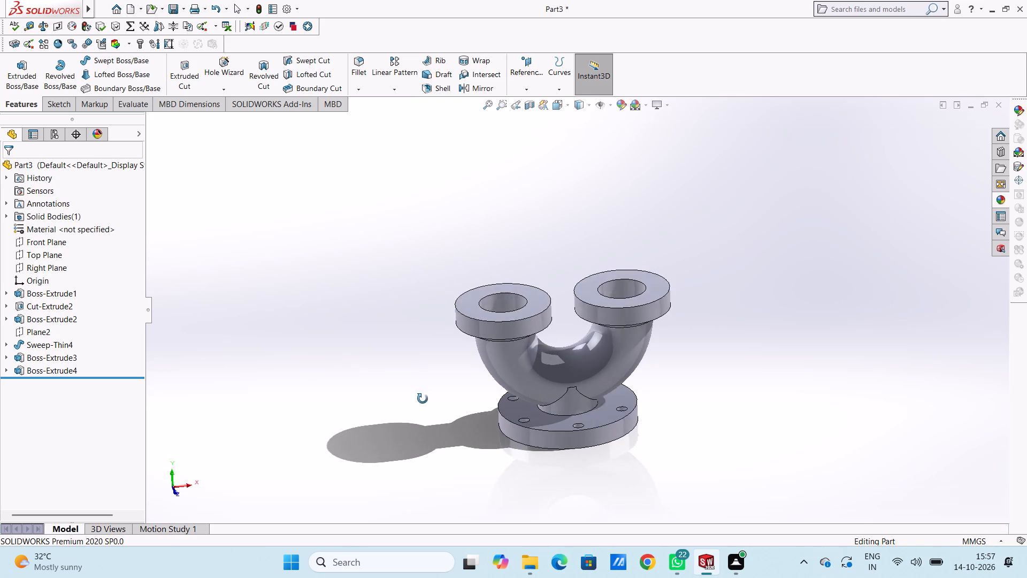
pyautogui.moveTo(423, 399); pyautogui.dragTo(440, 447, button='middle')
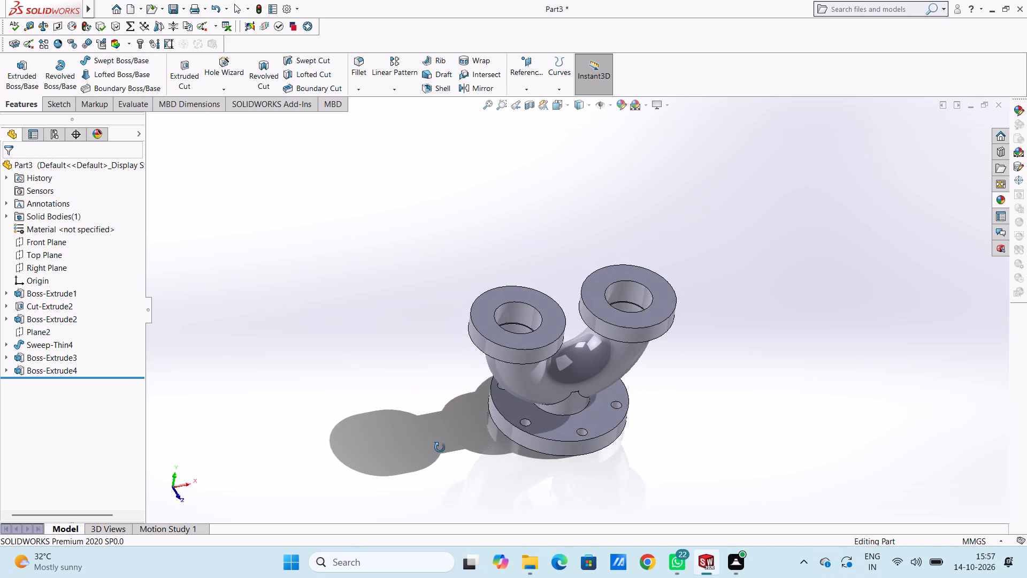
pyautogui.moveTo(440, 447); pyautogui.dragTo(431, 448, button='middle')
pyautogui.hotkey('ctrl', '5')
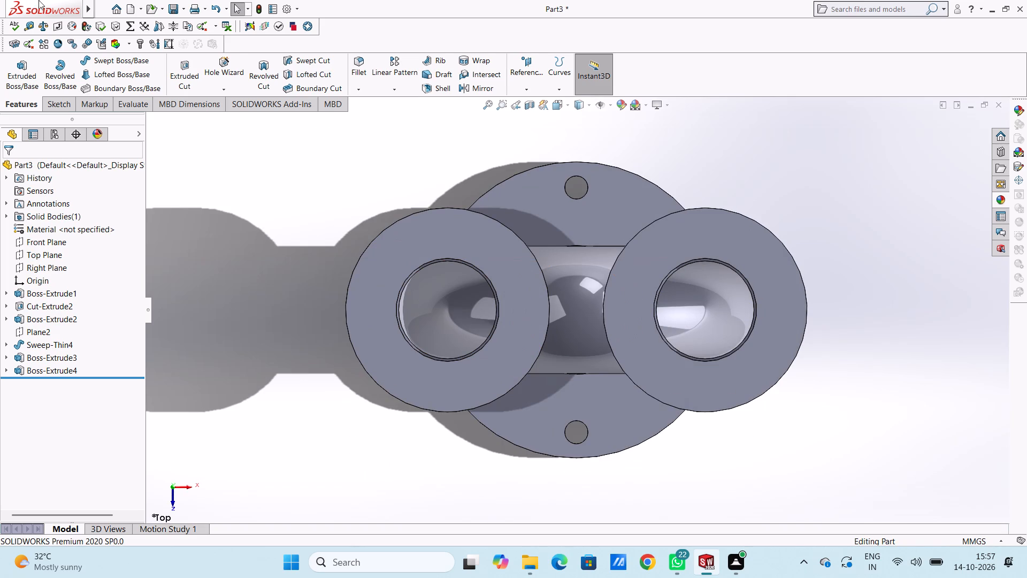
pyautogui.click(420, 235)
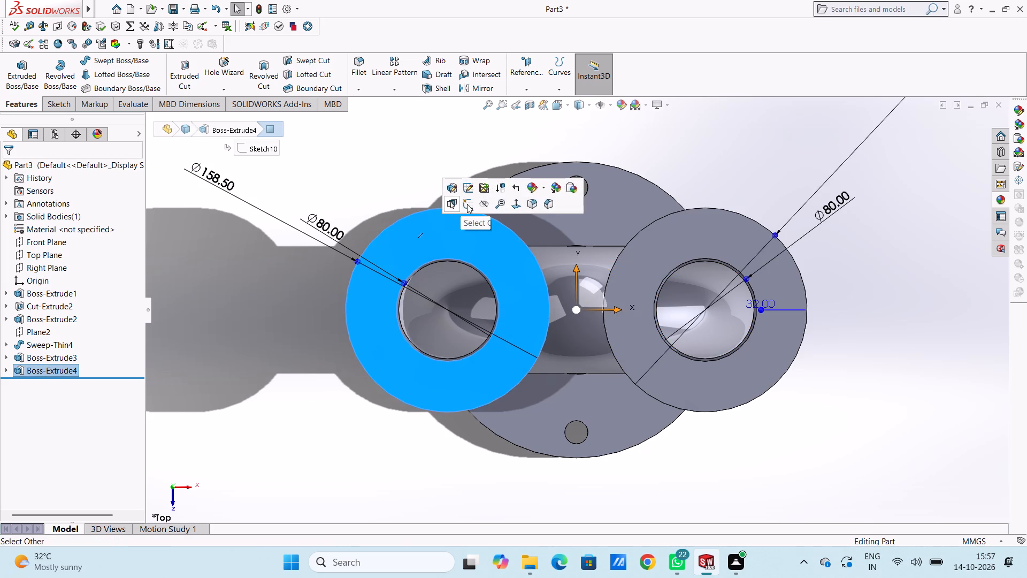
pyautogui.click(467, 204)
pyautogui.click(418, 182)
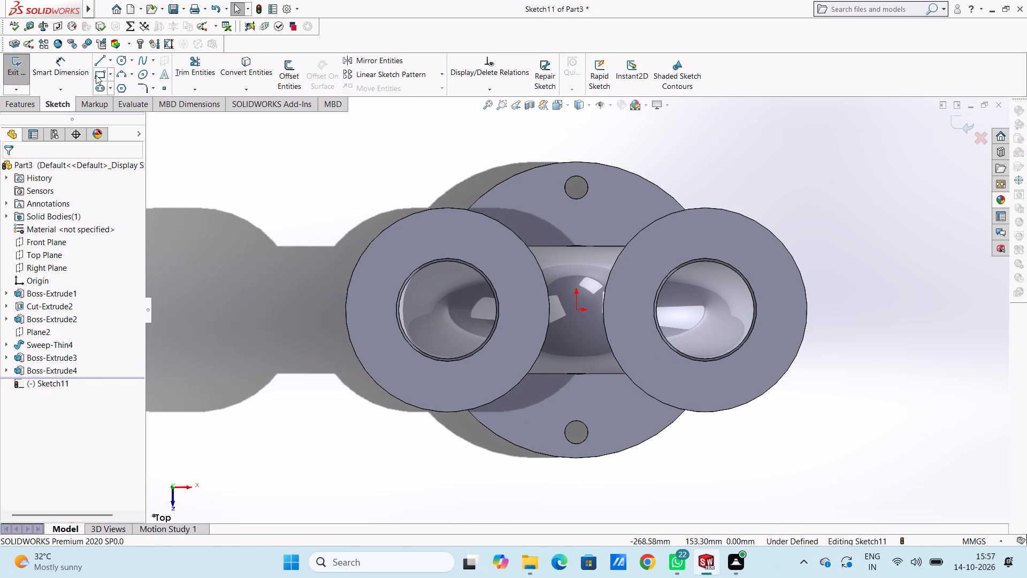
pyautogui.click(96, 74)
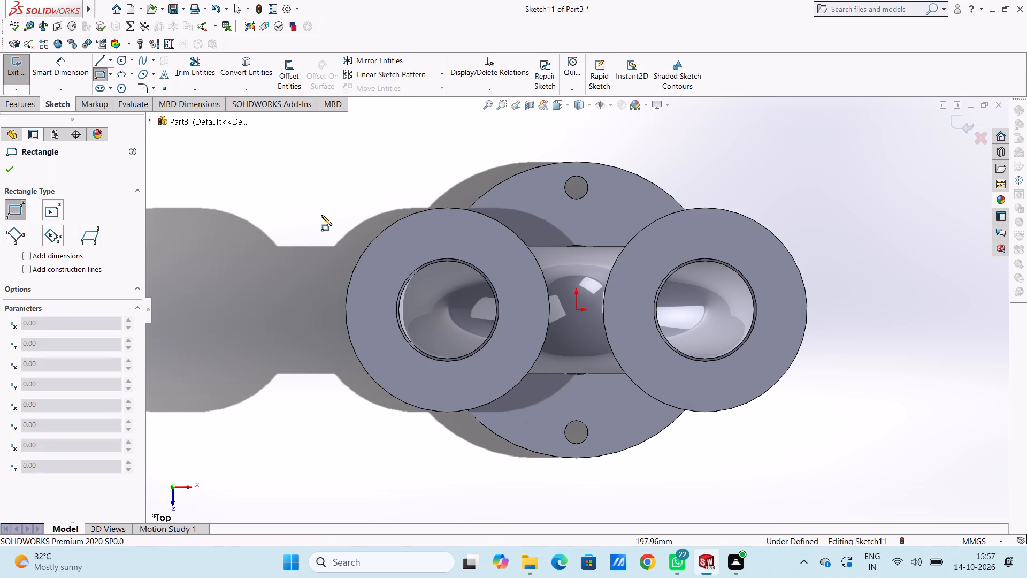
pyautogui.click(522, 285)
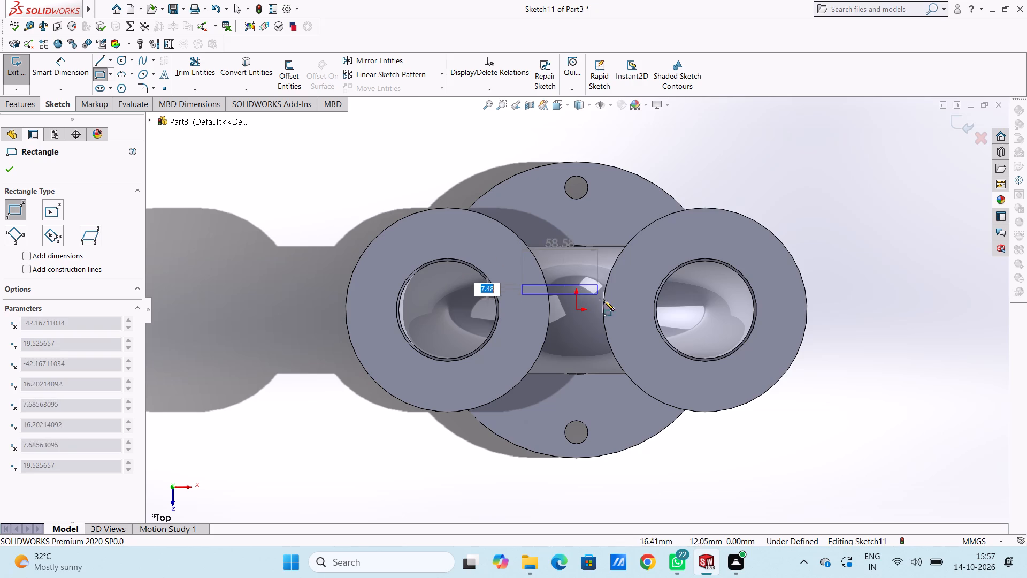
pyautogui.click(630, 337)
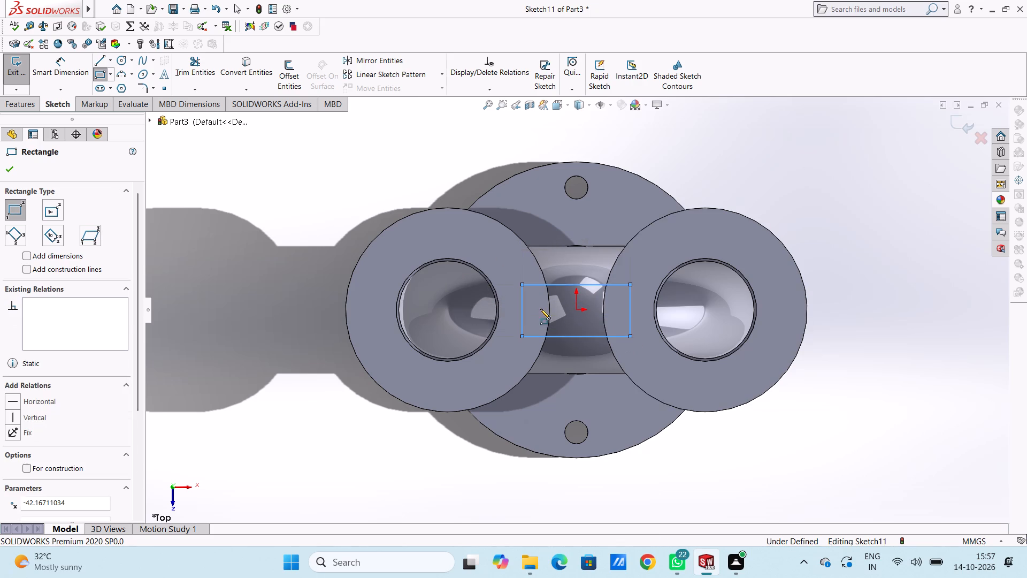
pyautogui.click(12, 170)
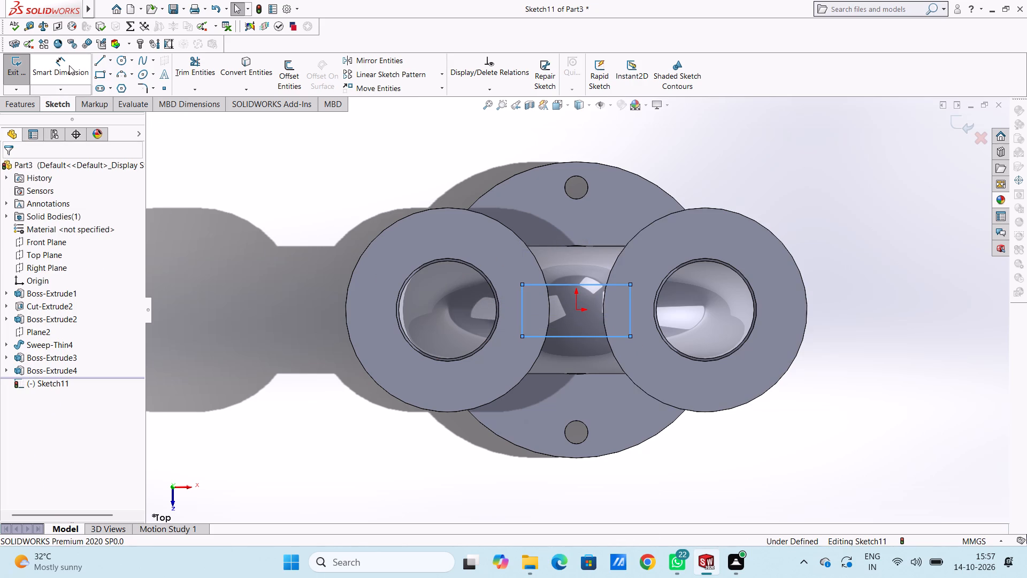
# Dimension the bridging rectangle to 50 mm high and 80 mm wide.
pyautogui.click(69, 65)
pyautogui.click(524, 302)
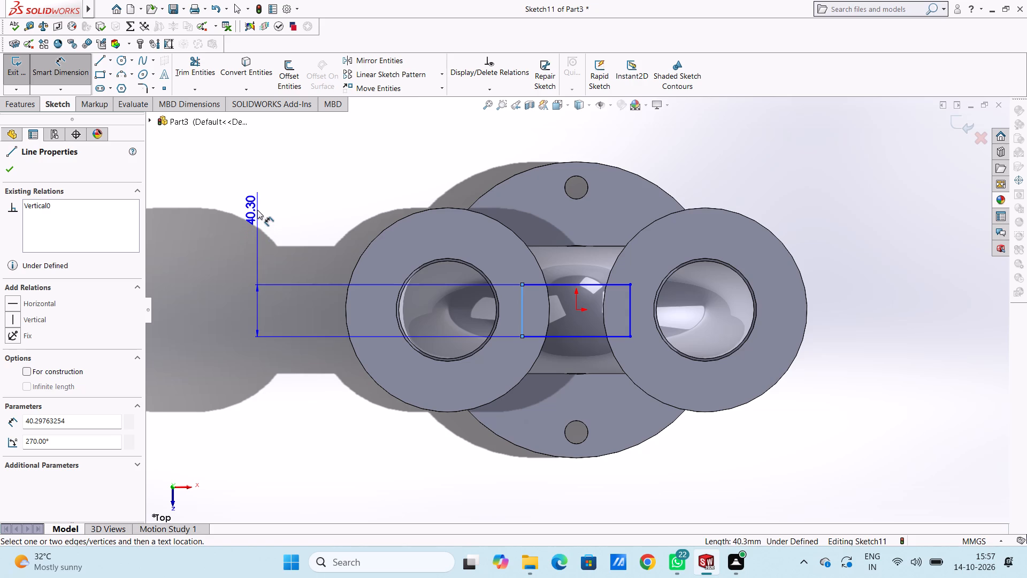
pyautogui.click(257, 210)
pyautogui.write('50')
pyautogui.press('Return')
pyautogui.click(310, 221)
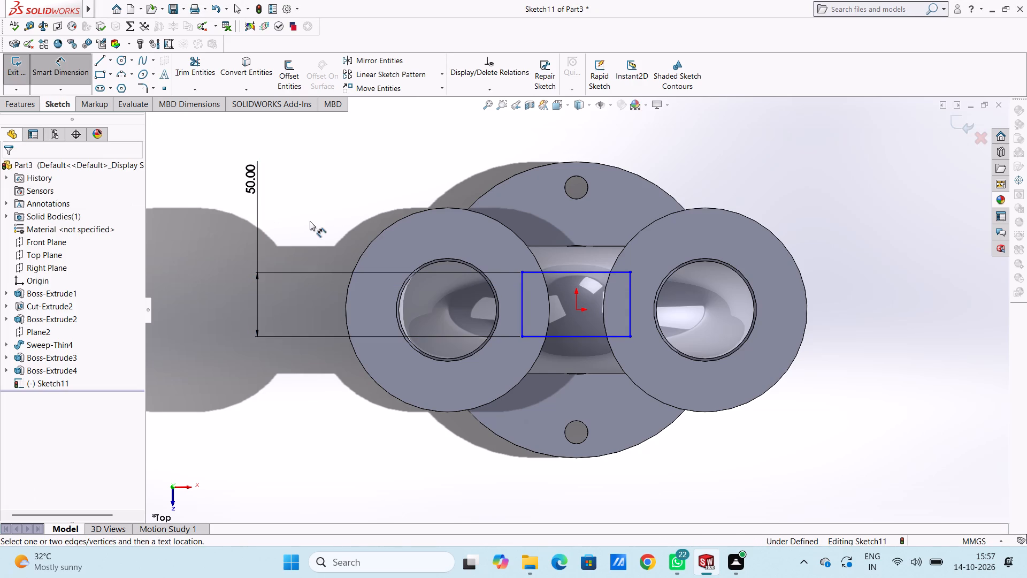
pyautogui.click(579, 272)
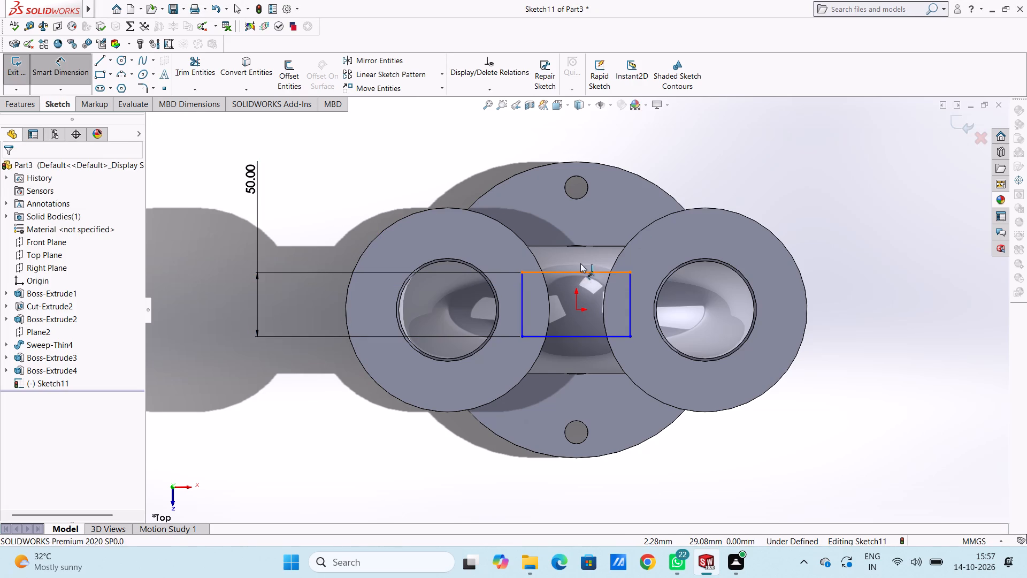
pyautogui.click(743, 143)
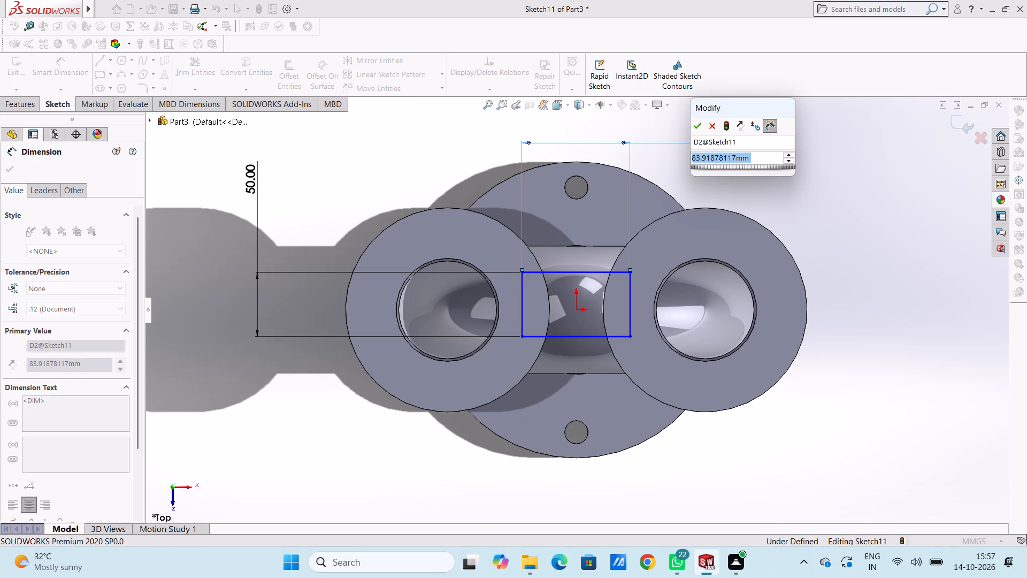
pyautogui.write('80')
pyautogui.press('Return')
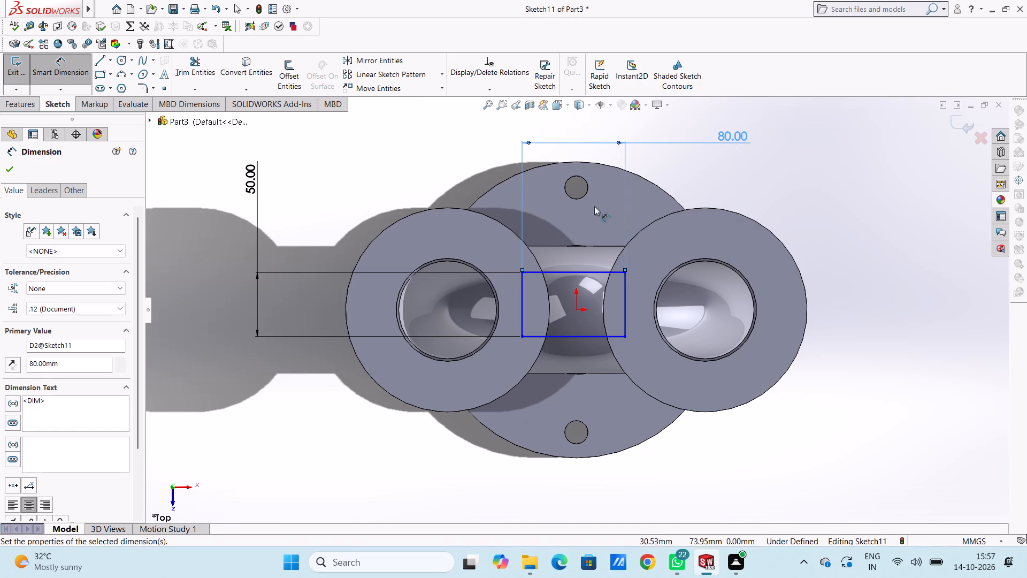
pyautogui.click(423, 191)
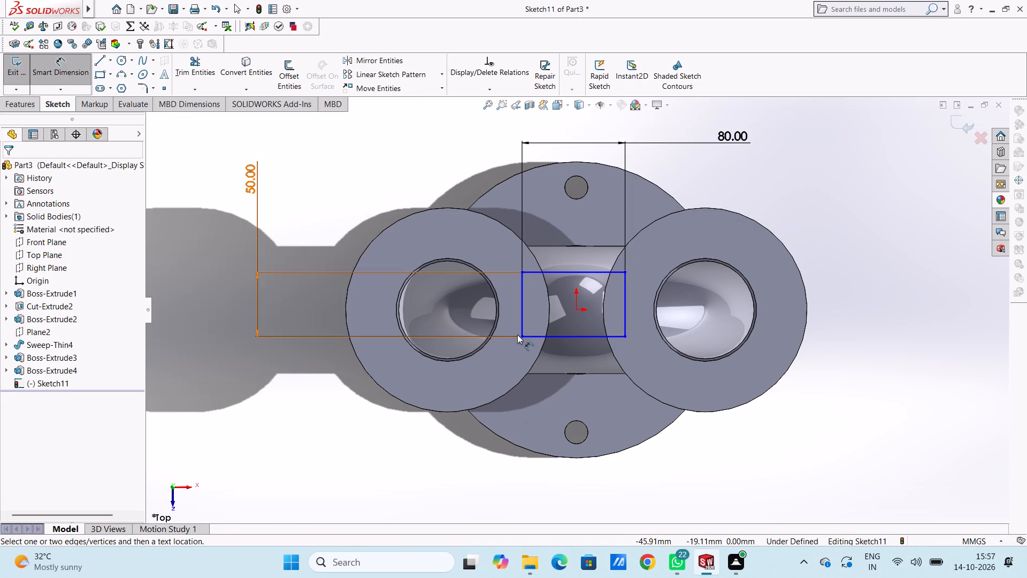
# Centre the rectangle on the origin by dimensioning one corner 25 mm vertically and the opposite corner 40 mm horizontally from it.
pyautogui.click(522, 336)
pyautogui.click(575, 309)
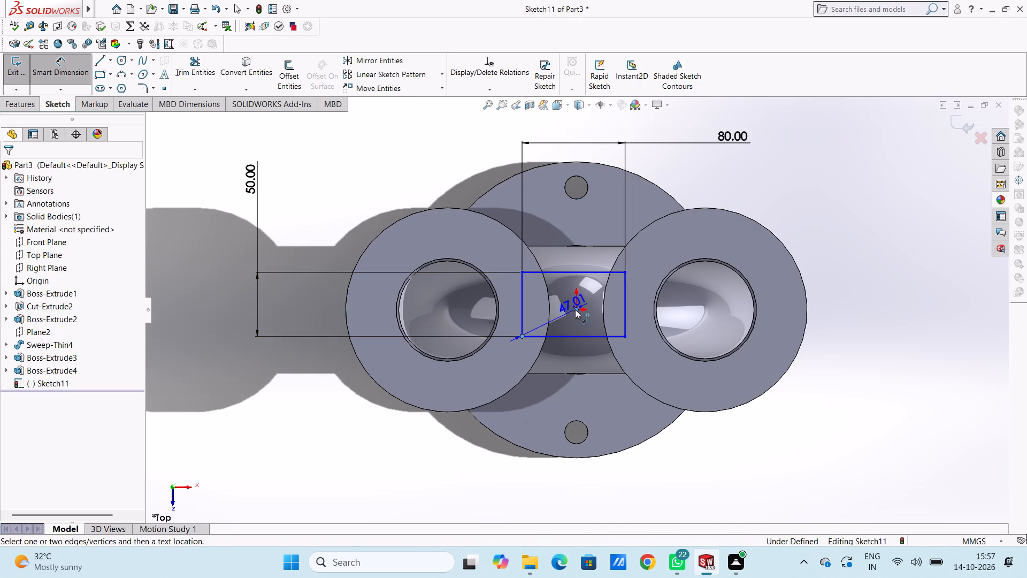
pyautogui.click(293, 312)
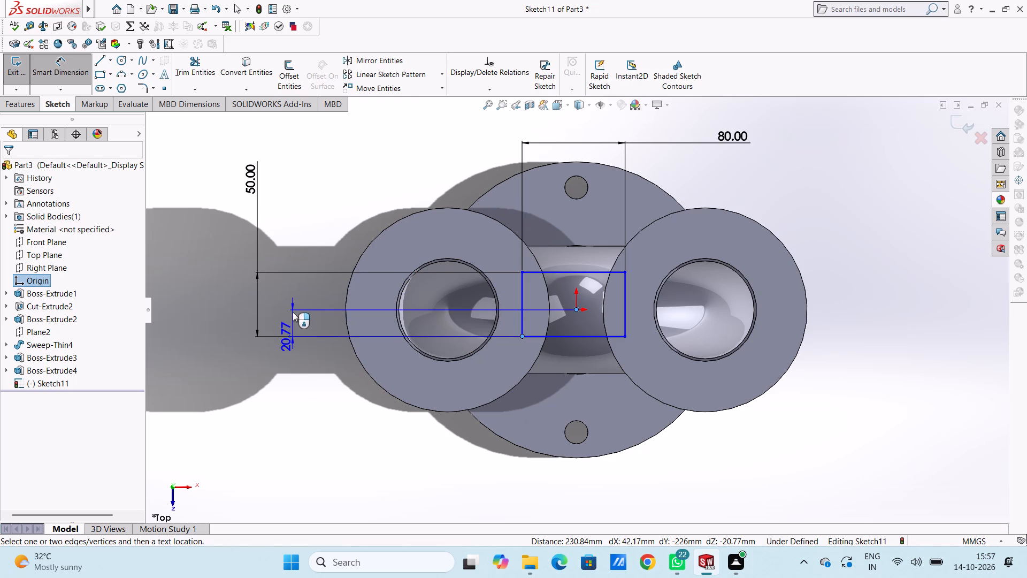
pyautogui.write('25')
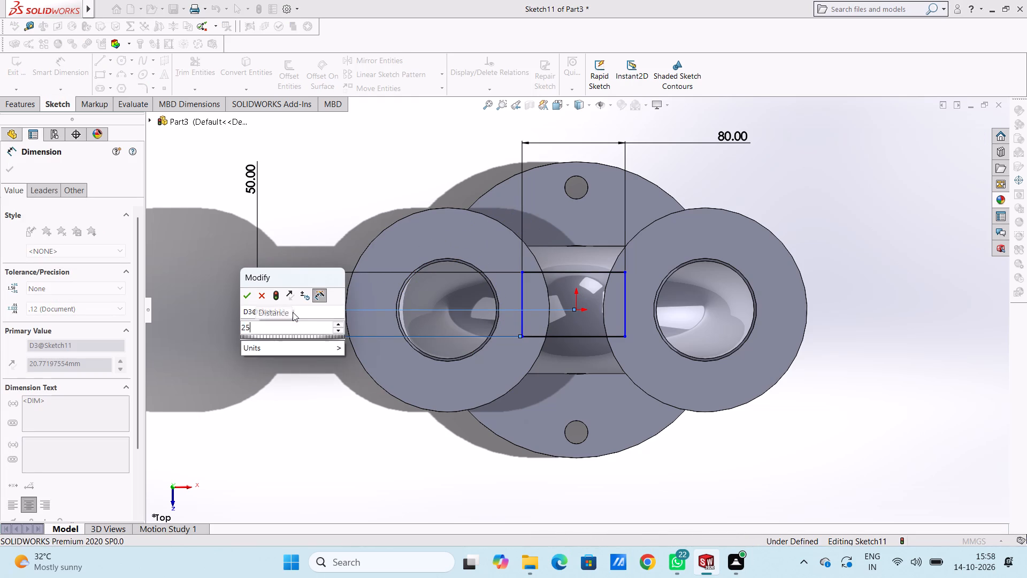
pyautogui.press('Return')
pyautogui.click(292, 234)
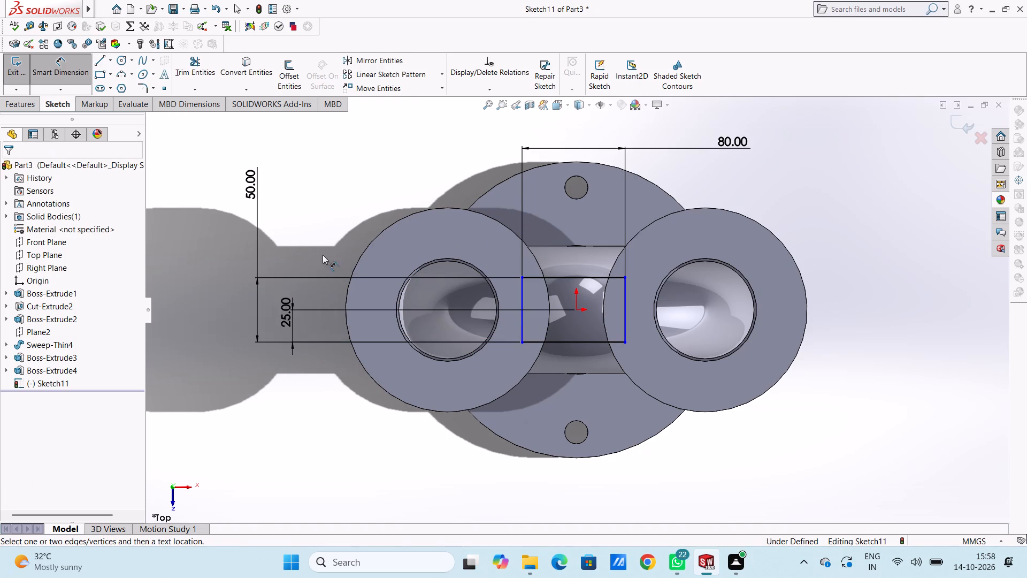
pyautogui.click(576, 309)
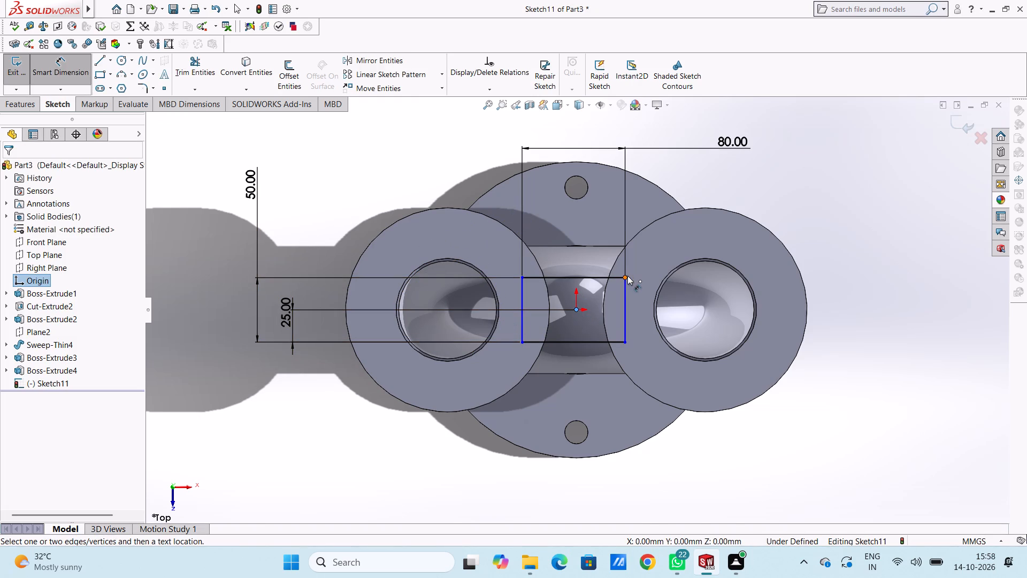
pyautogui.click(627, 276)
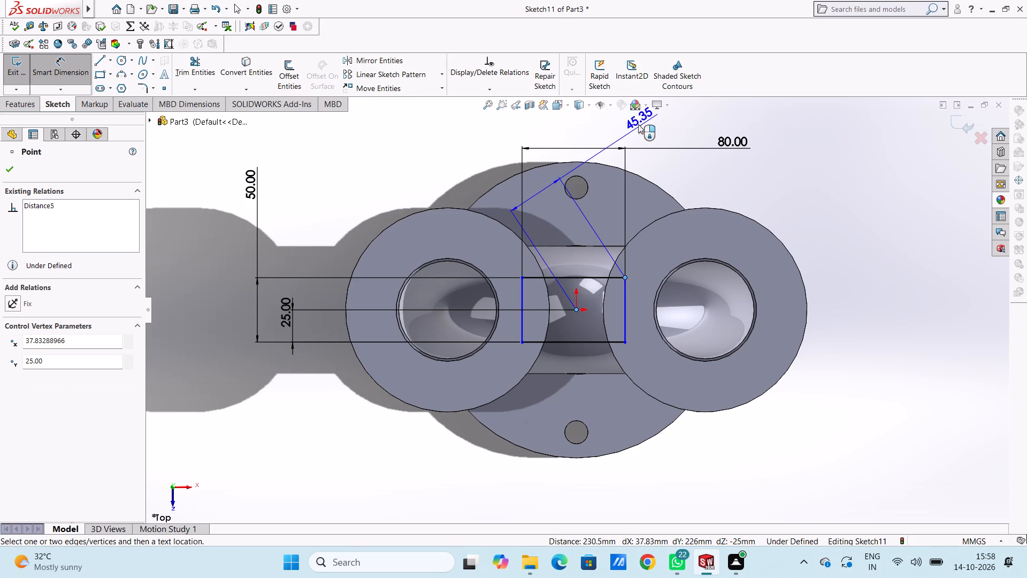
pyautogui.click(607, 133)
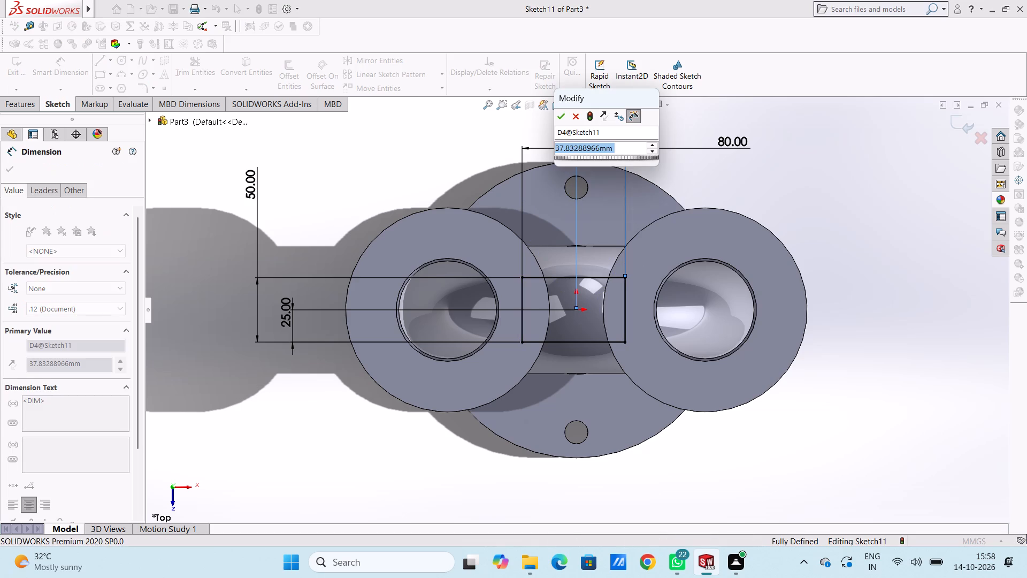
pyautogui.write('40')
pyautogui.press('Return')
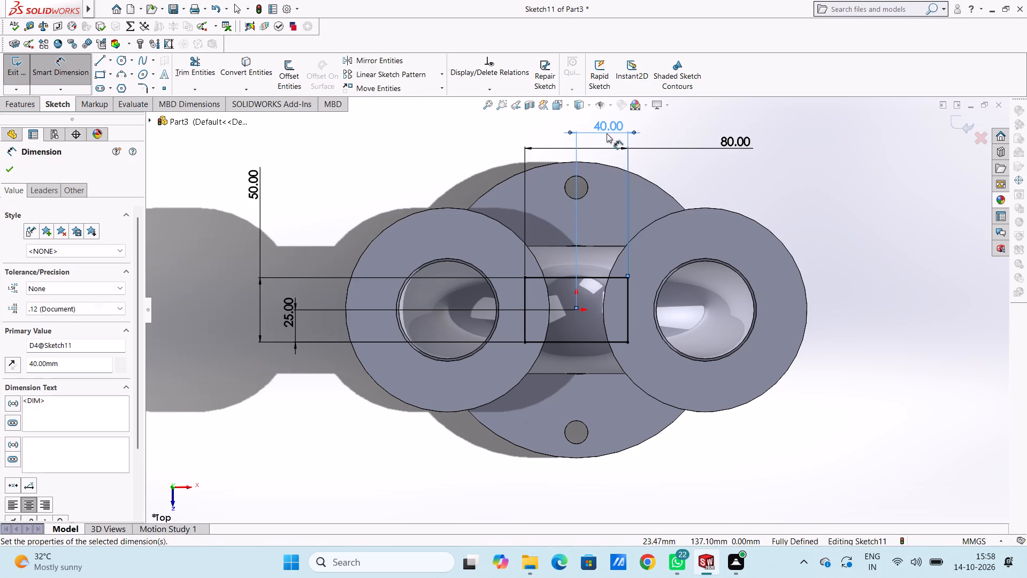
pyautogui.click(345, 199)
# Extrude the rectangle to a blind depth of 32 mm, reversed downward between the flanges and merged with the body.
pyautogui.moveTo(362, 412); pyautogui.dragTo(356, 242, button='middle')
pyautogui.scroll(4, 356, 242)
pyautogui.moveTo(359, 328); pyautogui.dragTo(364, 270, button='middle')
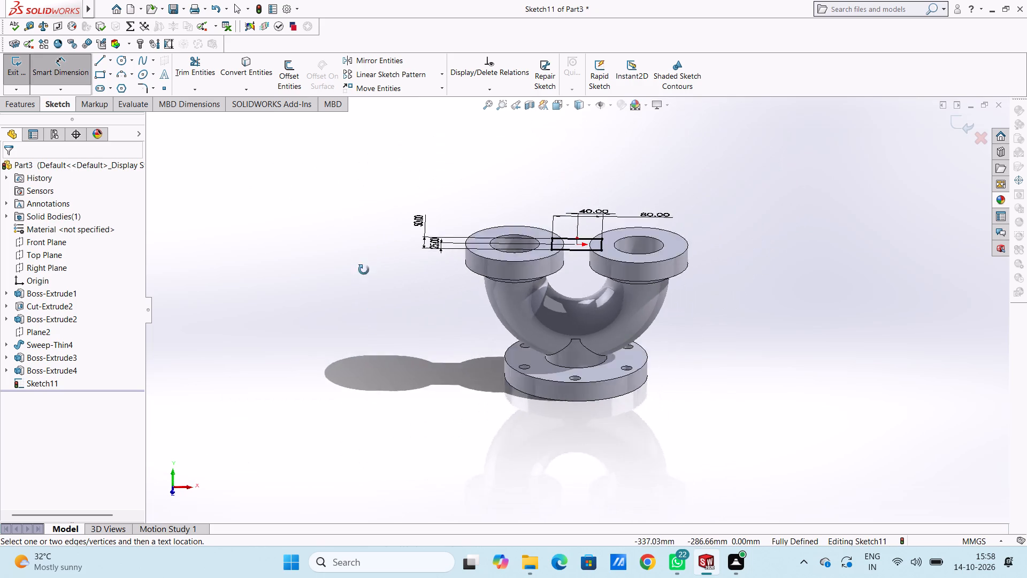
pyautogui.moveTo(364, 270); pyautogui.dragTo(363, 258, button='middle')
pyautogui.click(66, 64)
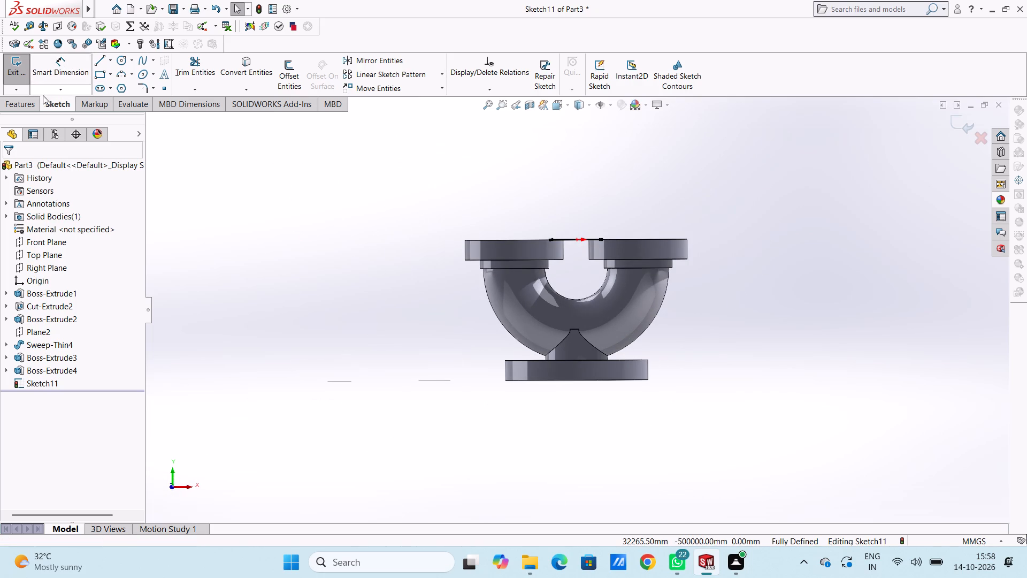
pyautogui.click(13, 116)
pyautogui.click(25, 102)
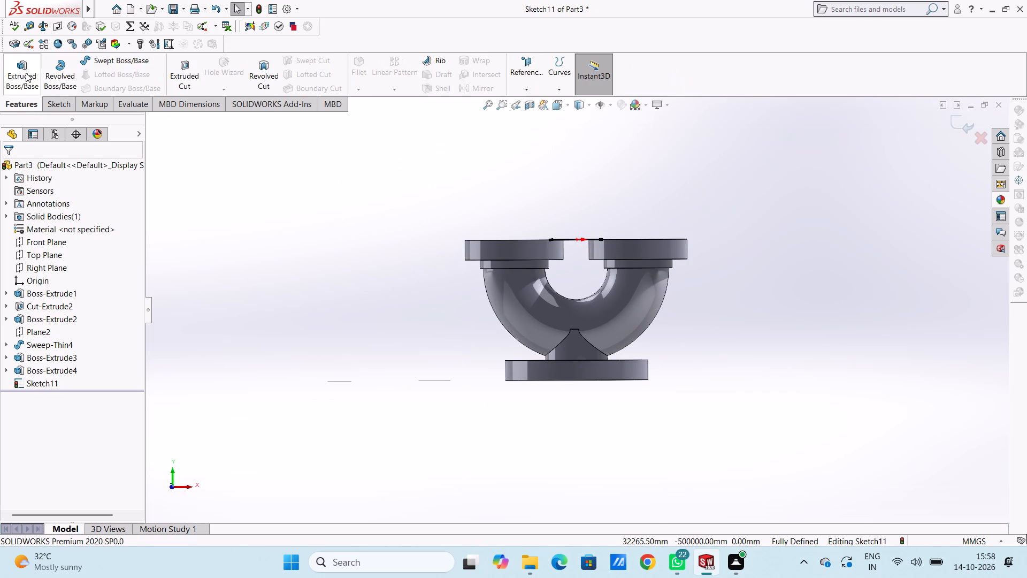
pyautogui.click(25, 71)
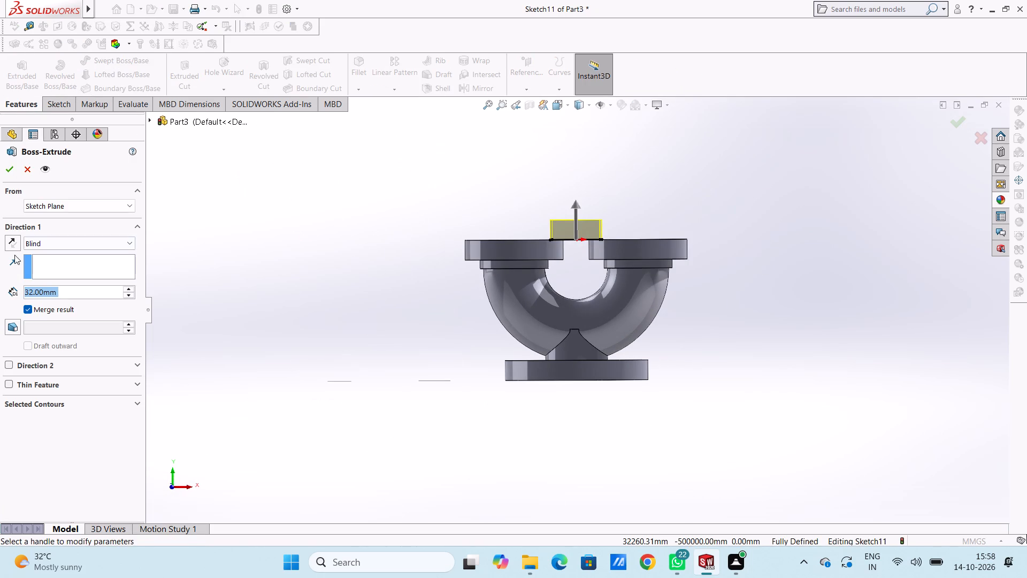
pyautogui.click(10, 242)
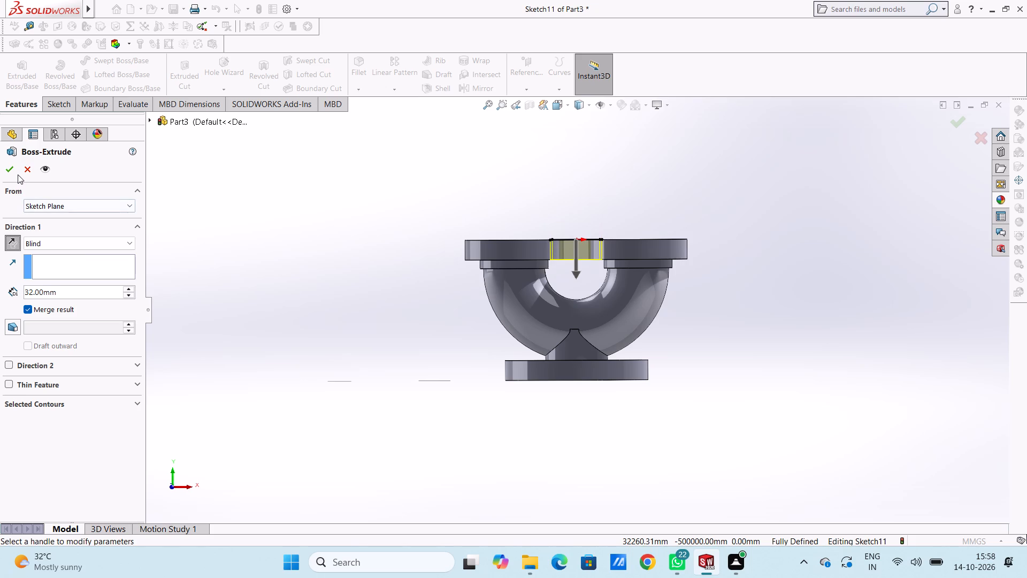
pyautogui.click(18, 174)
pyautogui.click(12, 171)
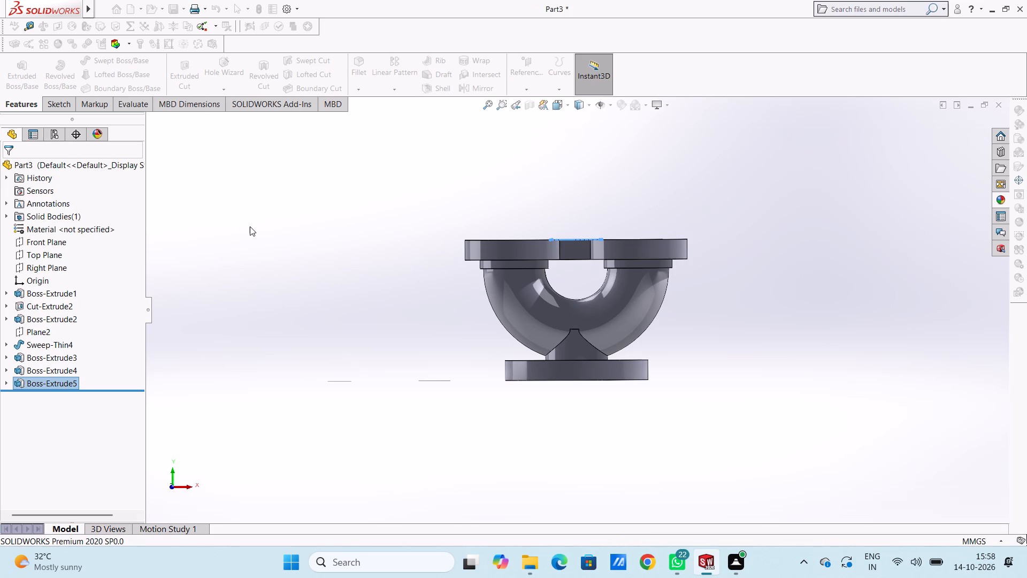
pyautogui.click(250, 226)
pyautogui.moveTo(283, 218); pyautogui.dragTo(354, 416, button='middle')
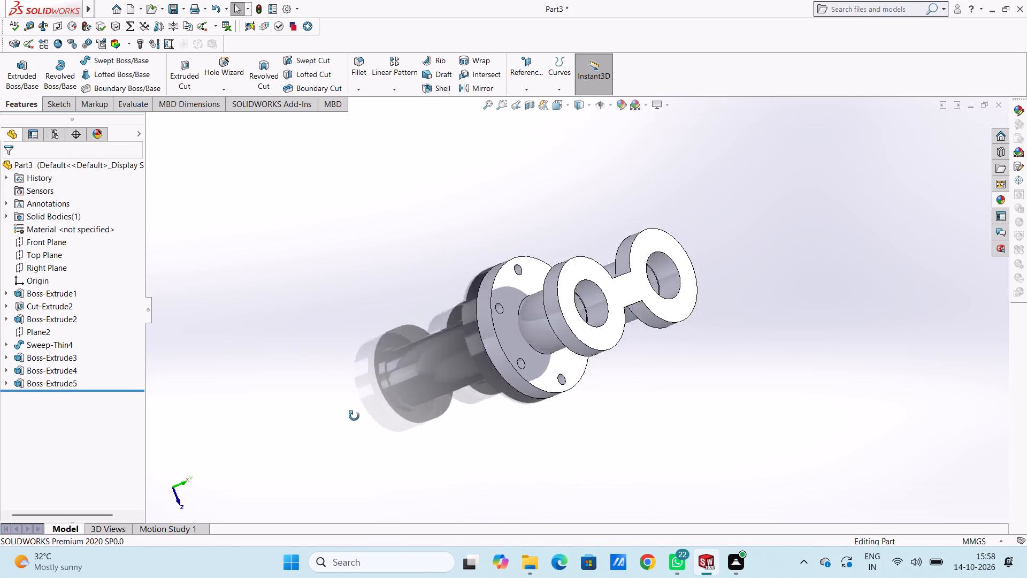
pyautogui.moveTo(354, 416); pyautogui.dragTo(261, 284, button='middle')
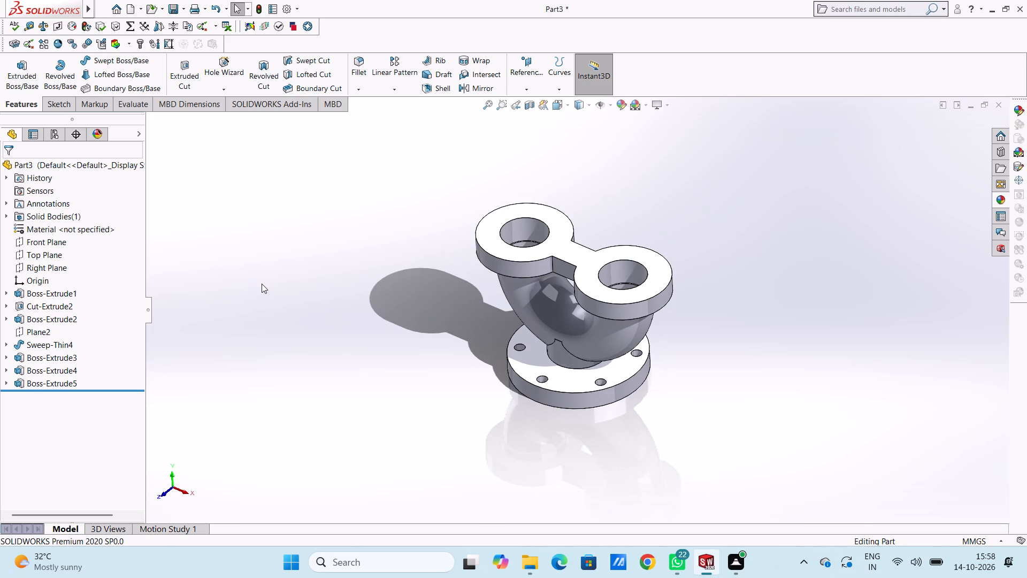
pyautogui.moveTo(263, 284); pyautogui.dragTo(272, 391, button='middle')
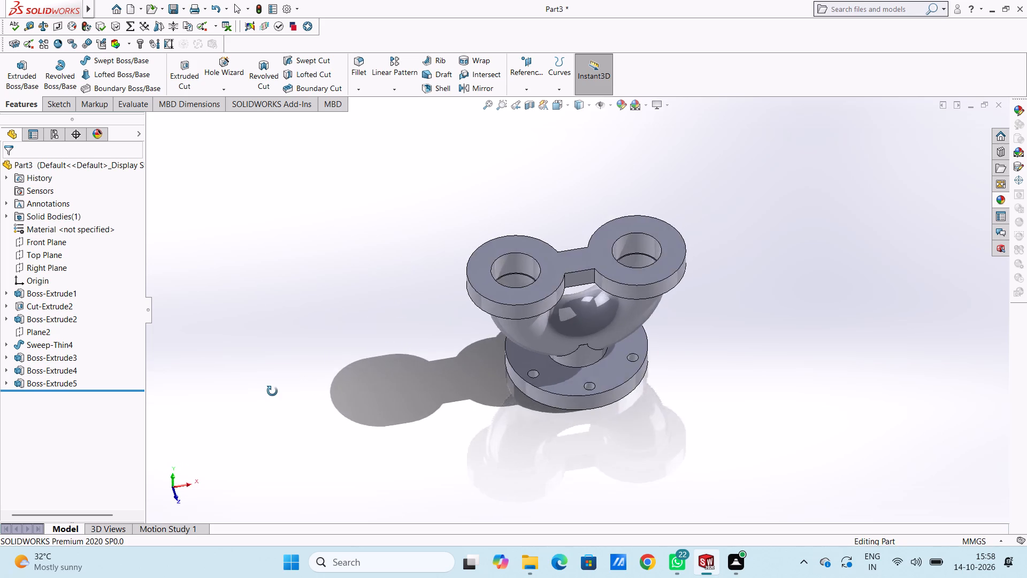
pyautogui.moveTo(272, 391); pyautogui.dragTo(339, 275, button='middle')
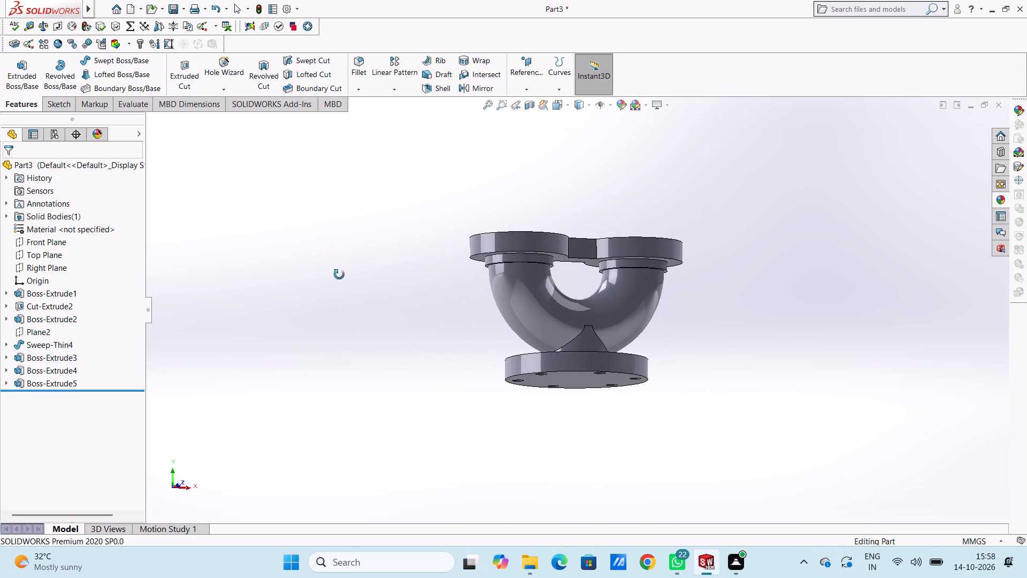
# Section the model along the Front Plane, examine the pipe's interior where the hub's neck enters it, and restore the full view.
pyautogui.moveTo(339, 275); pyautogui.dragTo(331, 277, button='middle')
pyautogui.scroll(1, 327, 275)
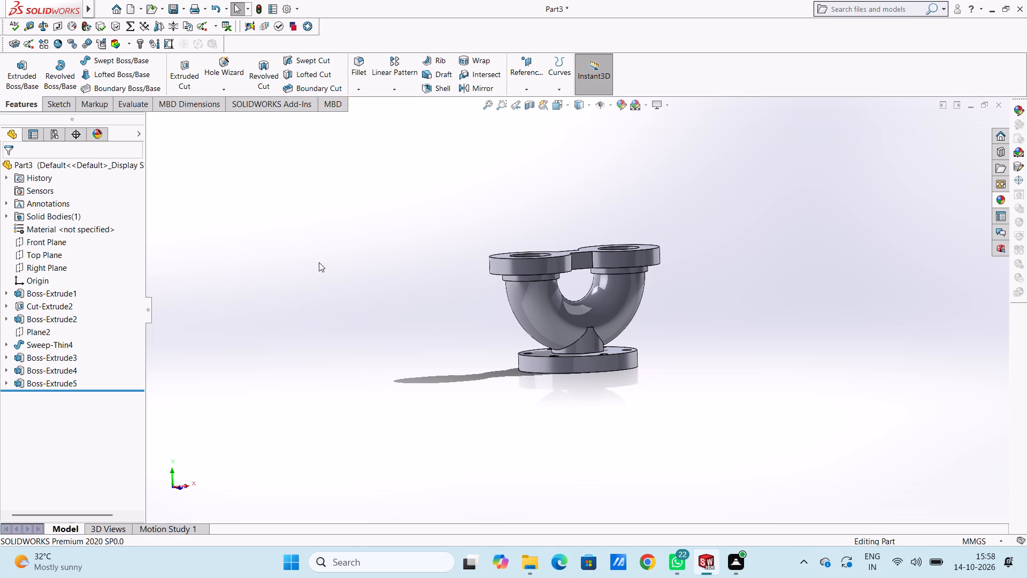
pyautogui.click(529, 108)
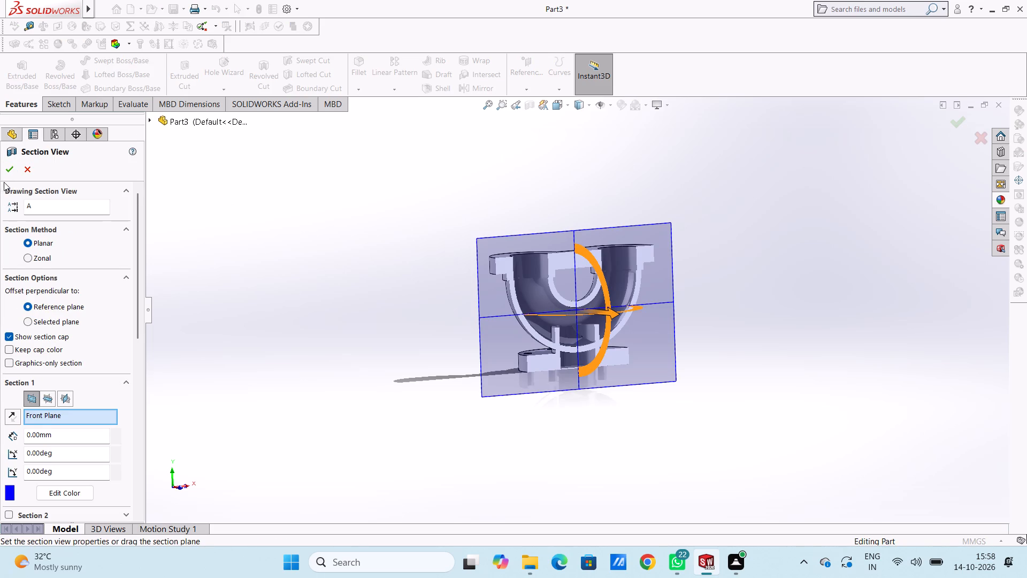
pyautogui.click(12, 169)
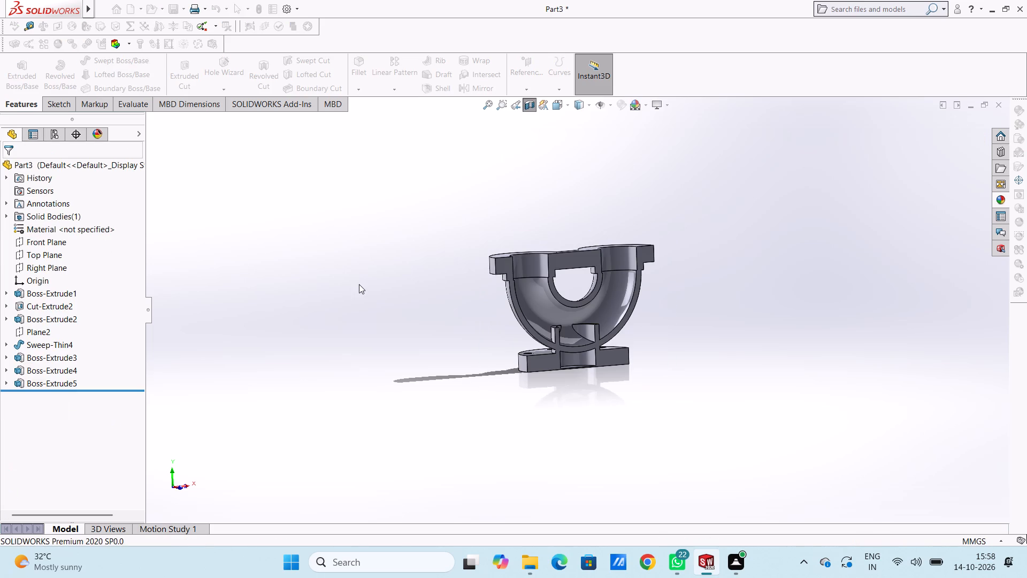
pyautogui.click(359, 284)
pyautogui.moveTo(384, 329); pyautogui.dragTo(357, 301, button='middle')
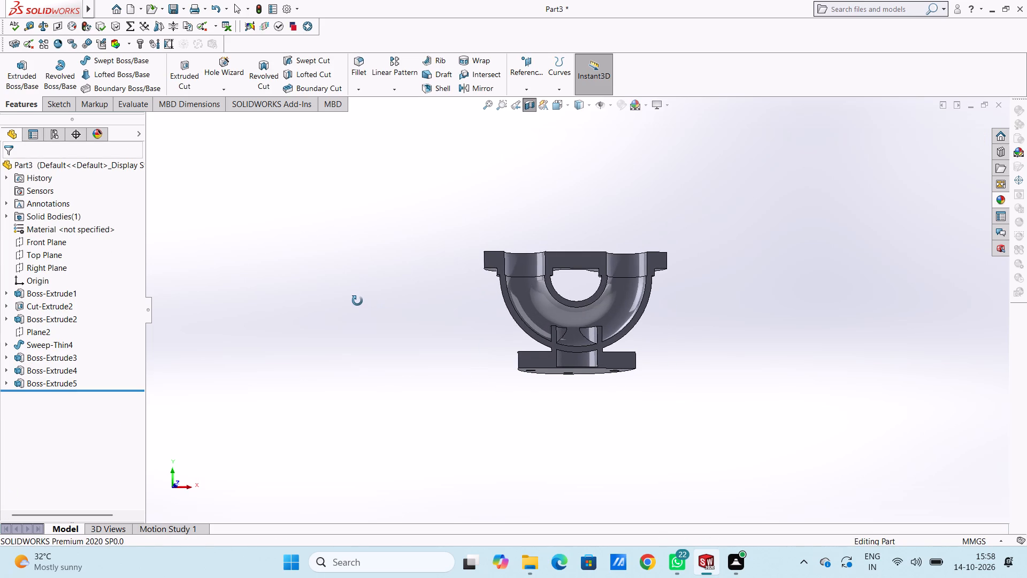
pyautogui.moveTo(357, 301); pyautogui.dragTo(389, 333, button='middle')
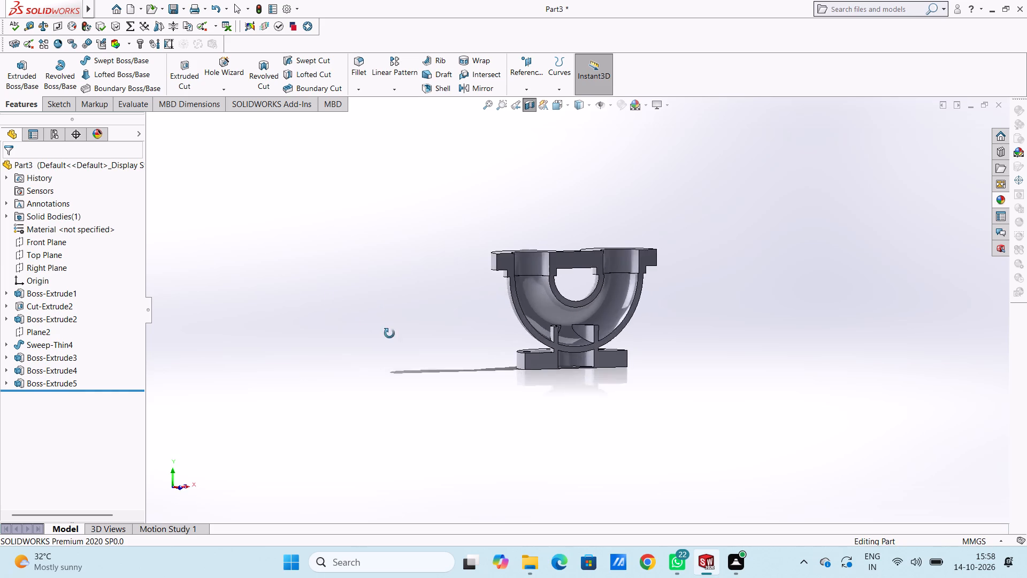
pyautogui.moveTo(389, 333); pyautogui.dragTo(318, 260, button='middle')
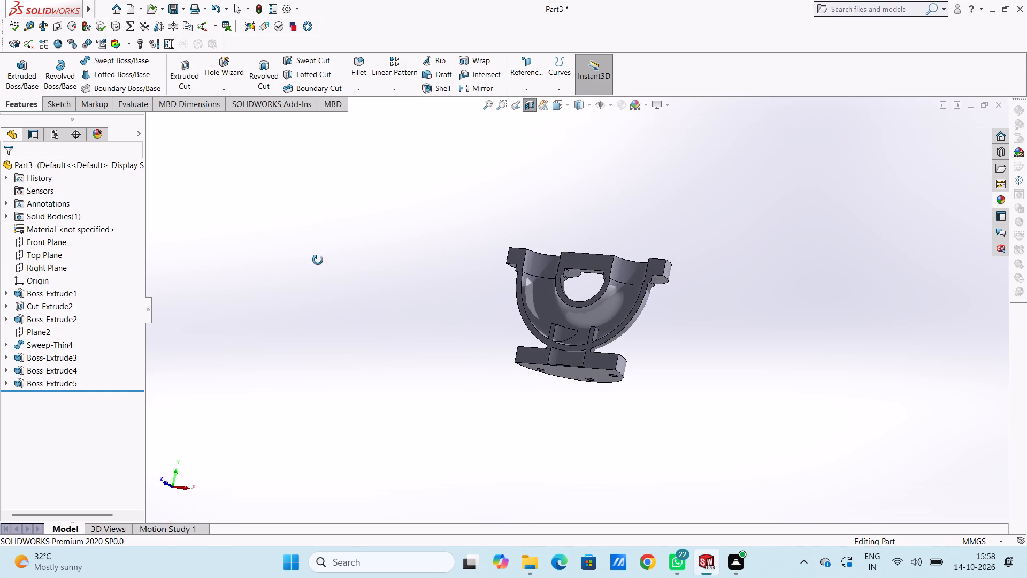
pyautogui.moveTo(318, 260); pyautogui.dragTo(320, 319, button='middle')
pyautogui.scroll(1, 450, 334)
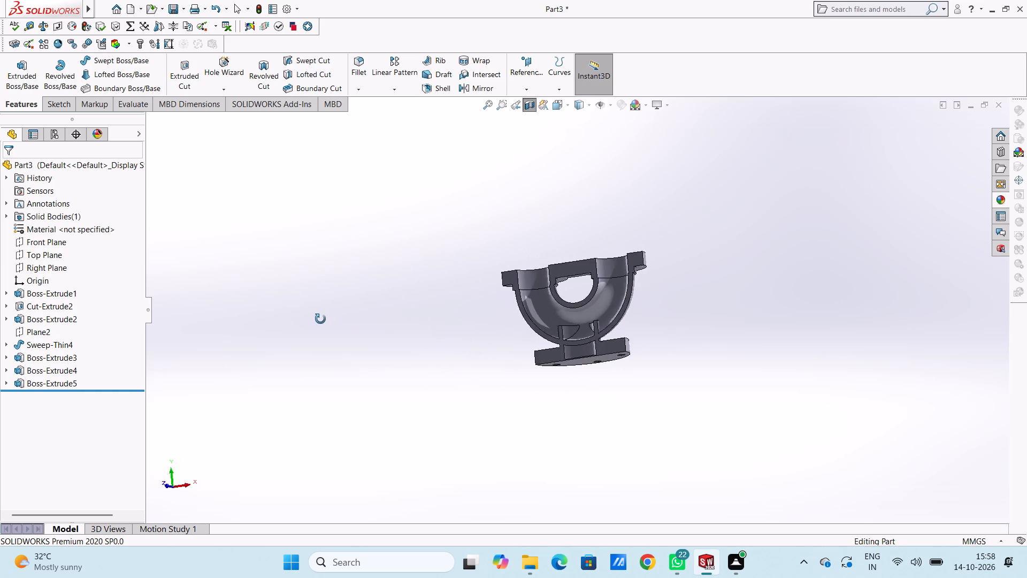
pyautogui.moveTo(320, 319); pyautogui.dragTo(355, 323, button='middle')
pyautogui.scroll(-5, 624, 345)
pyautogui.scroll(-3, 492, 248)
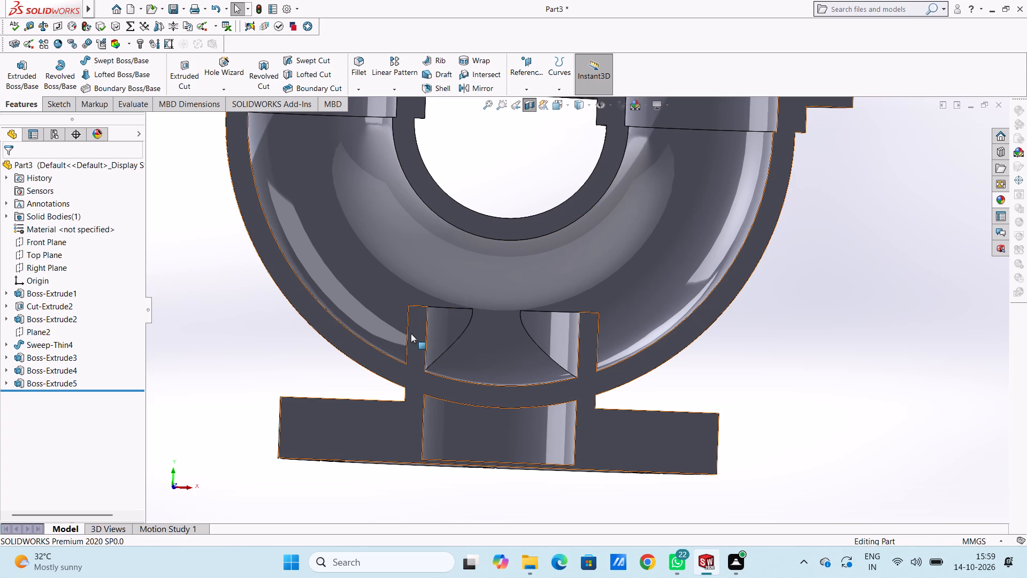
pyautogui.scroll(9, 411, 333)
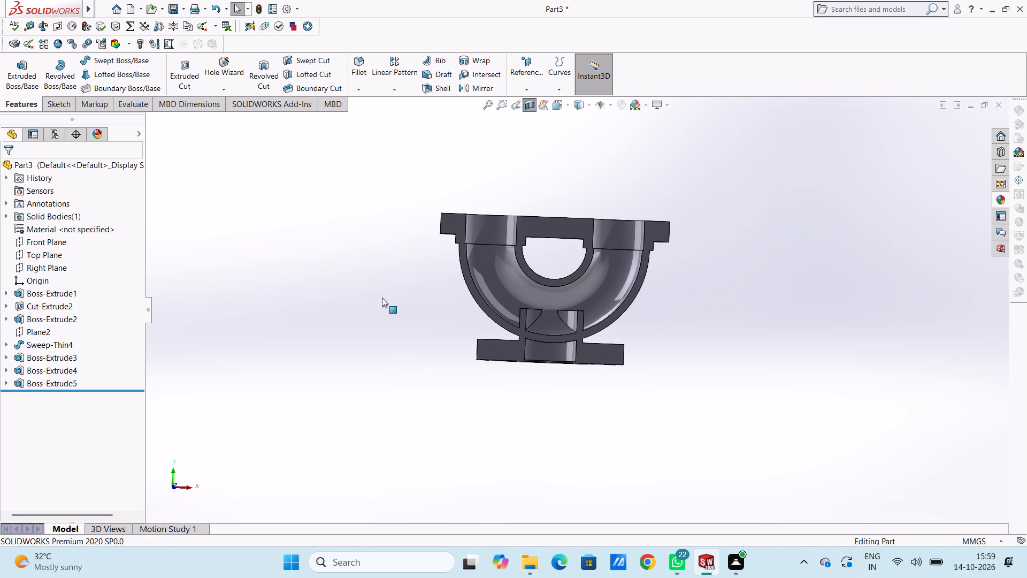
pyautogui.moveTo(389, 310); pyautogui.dragTo(375, 307, button='middle')
pyautogui.click(533, 101)
# Sketch a circle of 38 mm radius on the pipe's end face inside the −X flange bore, concentric with the pipe's inner edge.
pyautogui.moveTo(525, 154); pyautogui.dragTo(528, 162, button='middle')
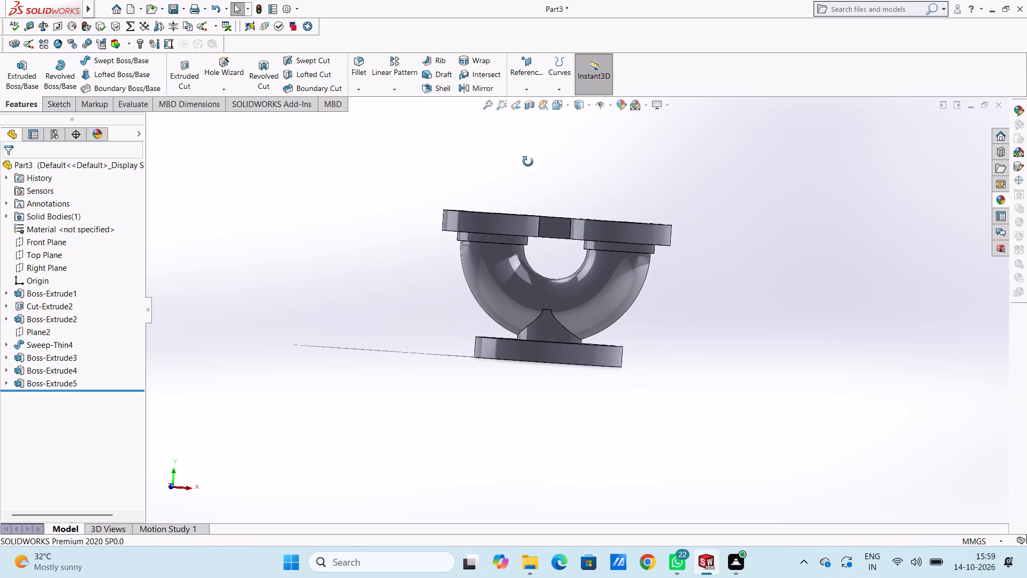
pyautogui.moveTo(528, 162); pyautogui.dragTo(509, 381, button='middle')
pyautogui.scroll(-5, 516, 275)
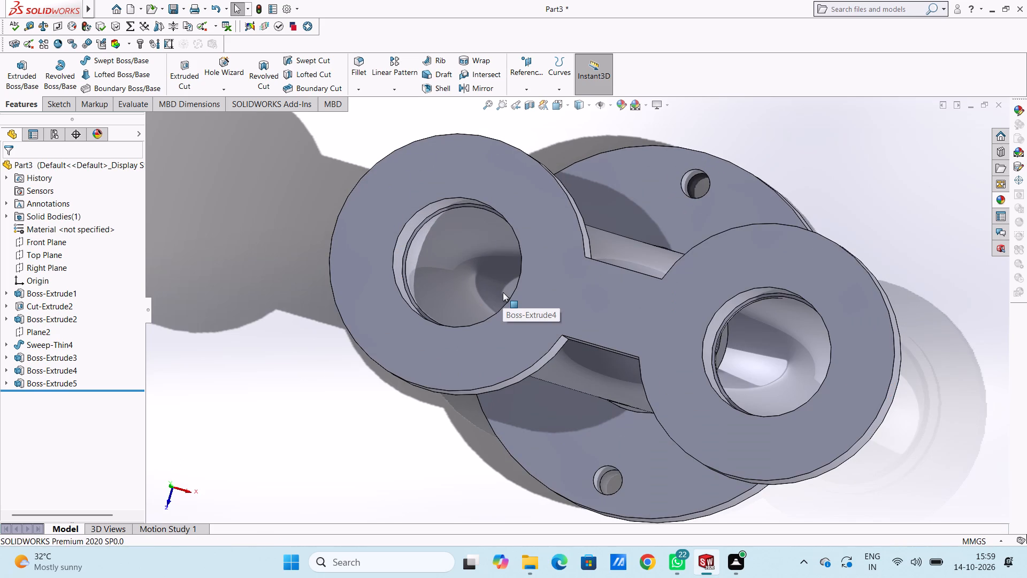
pyautogui.scroll(-6, 502, 295)
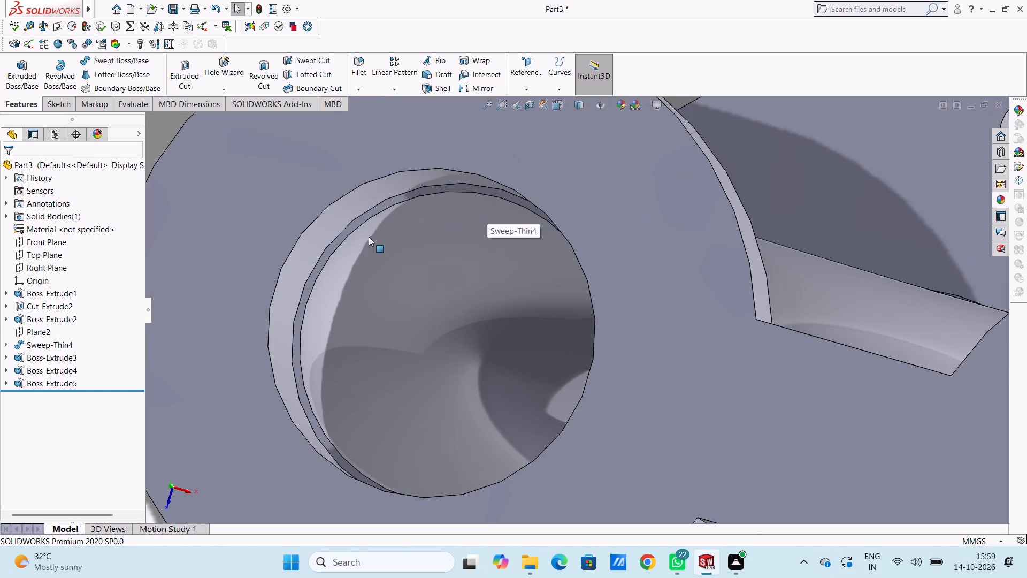
pyautogui.click(352, 225)
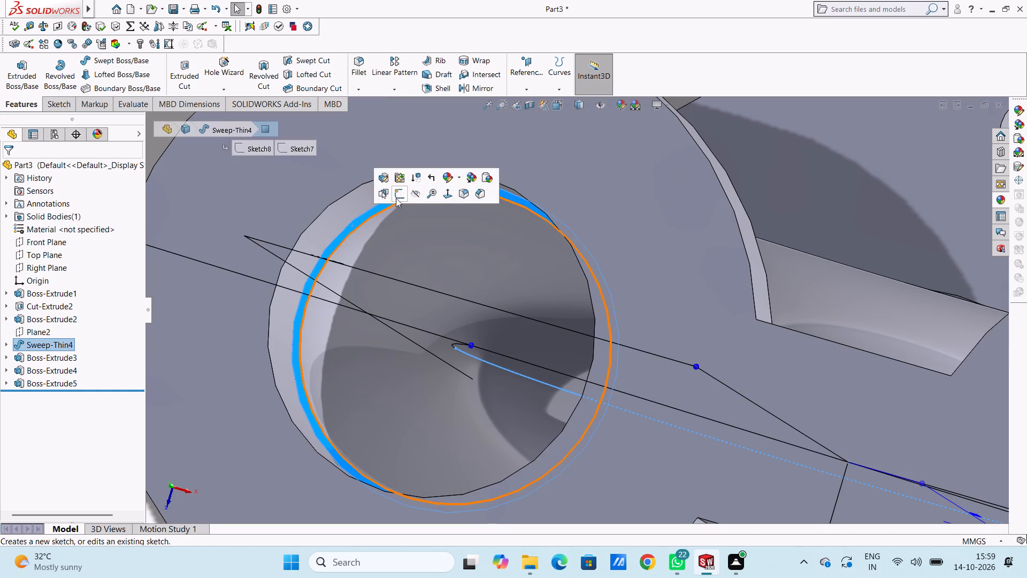
pyautogui.click(397, 194)
pyautogui.click(427, 273)
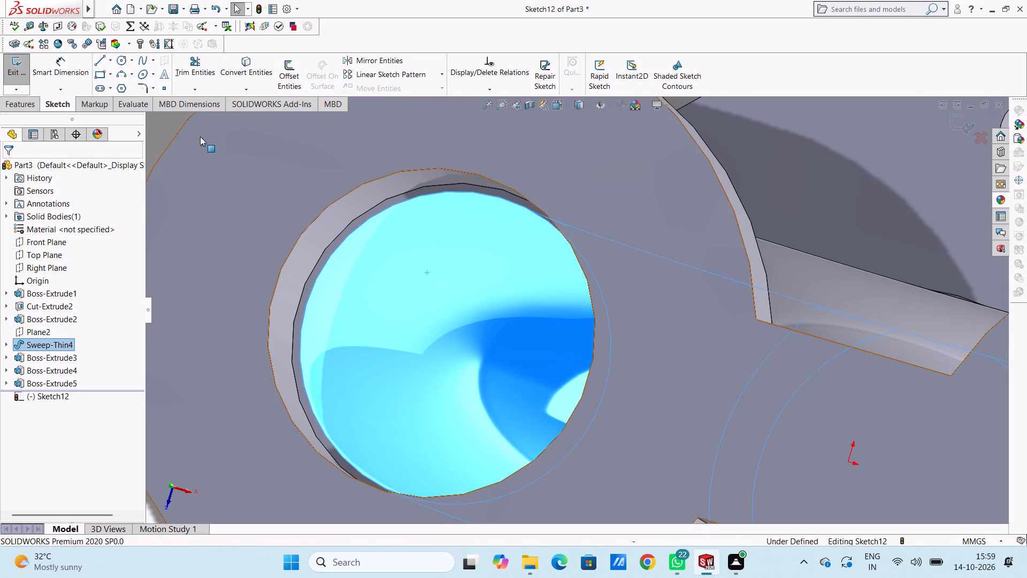
pyautogui.click(156, 131)
pyautogui.click(119, 59)
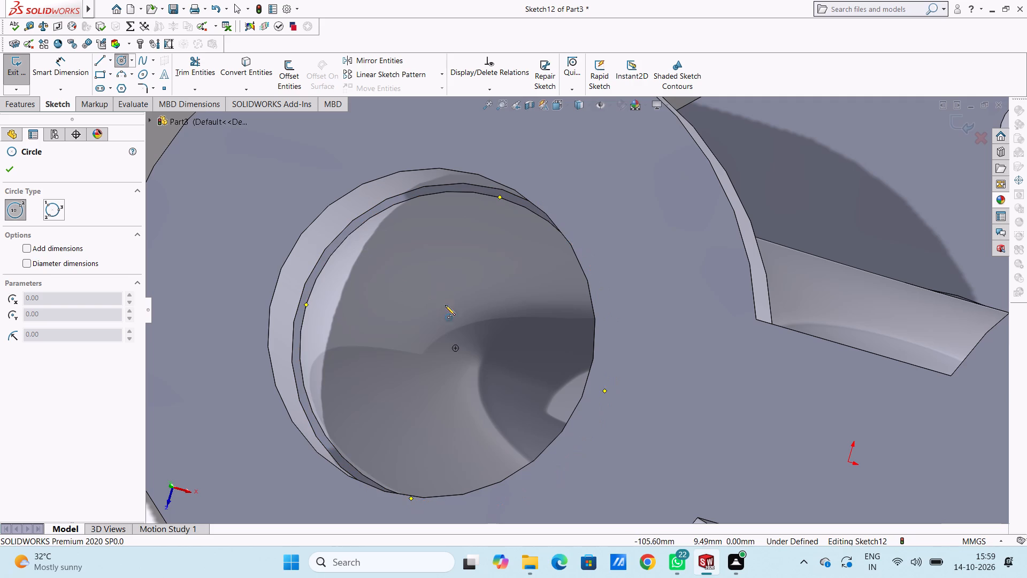
pyautogui.click(456, 349)
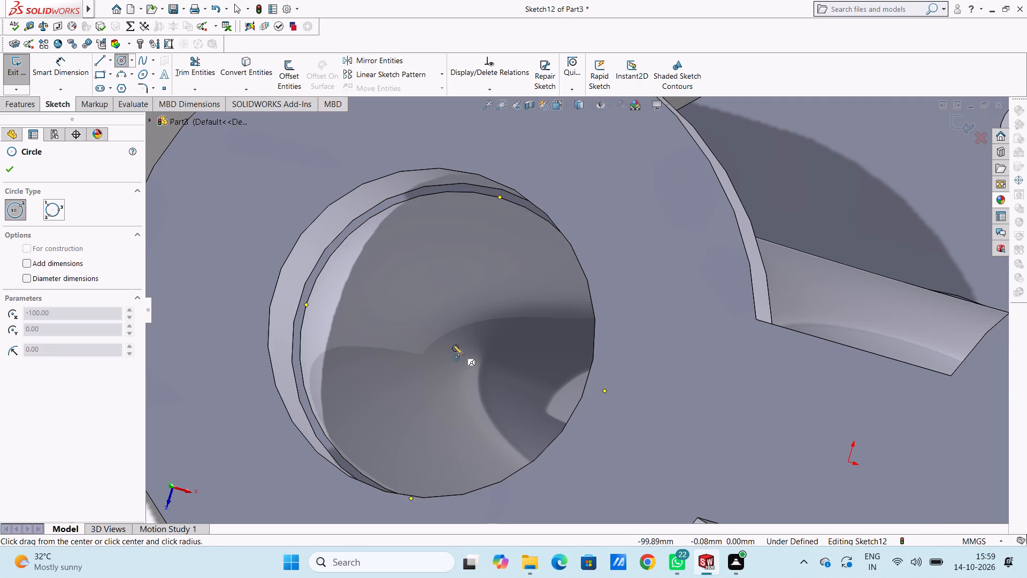
pyautogui.click(343, 240)
pyautogui.scroll(10, 479, 306)
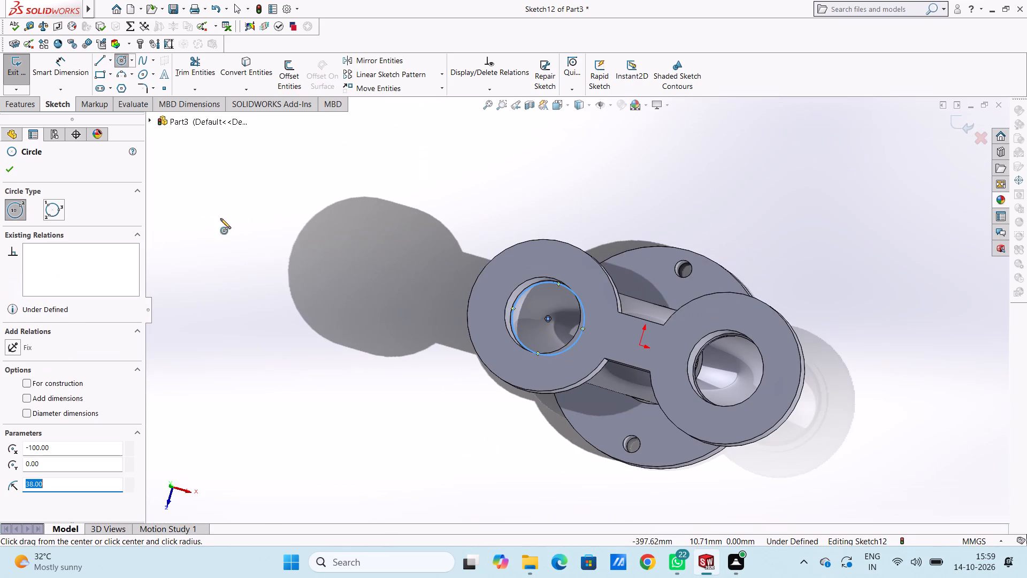
pyautogui.click(13, 163)
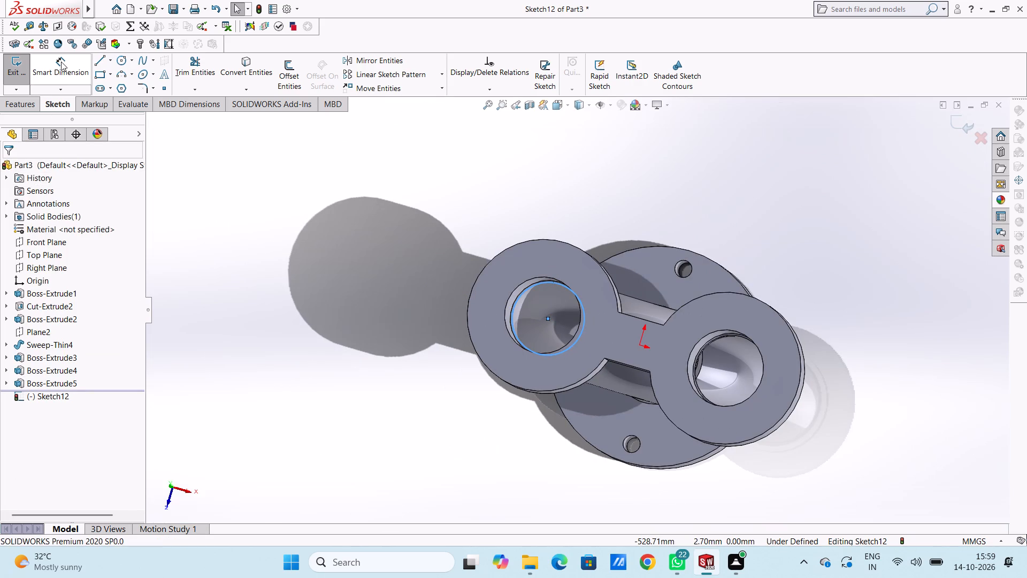
# Dimension the circle's diameter at 76 mm.
pyautogui.click(61, 62)
pyautogui.click(513, 312)
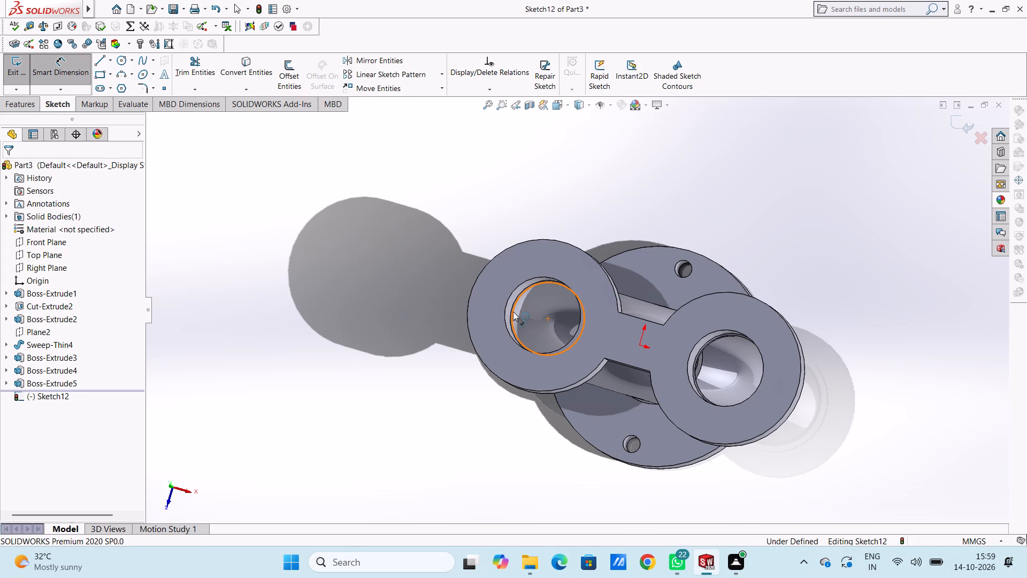
pyautogui.click(316, 402)
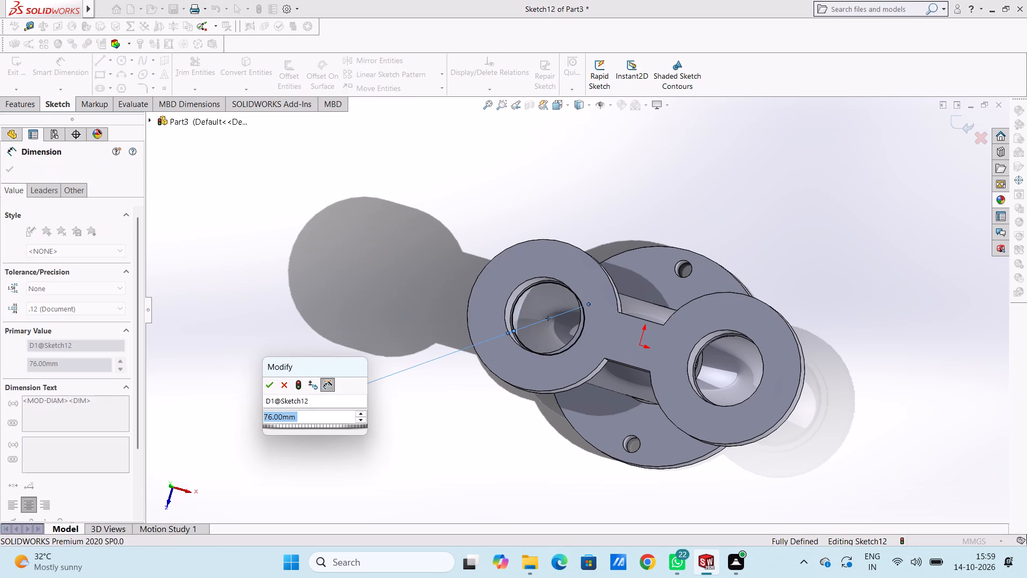
pyautogui.click(270, 388)
pyautogui.click(264, 328)
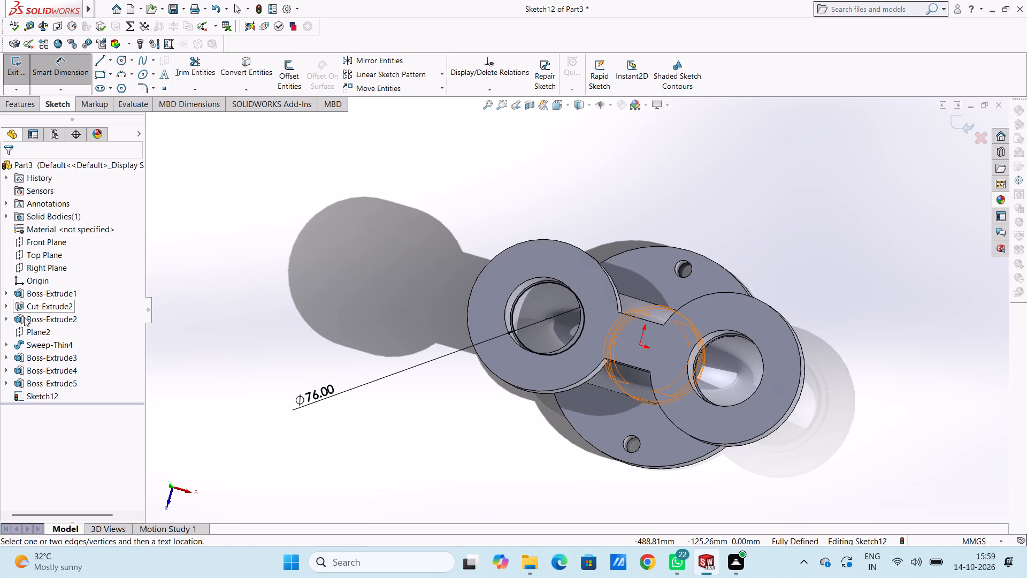
# Show Sketch7, the semicircular path sketch of the pipe sweep, while the circle's sketch is still open.
pyautogui.moveTo(247, 363); pyautogui.dragTo(253, 327, button='middle')
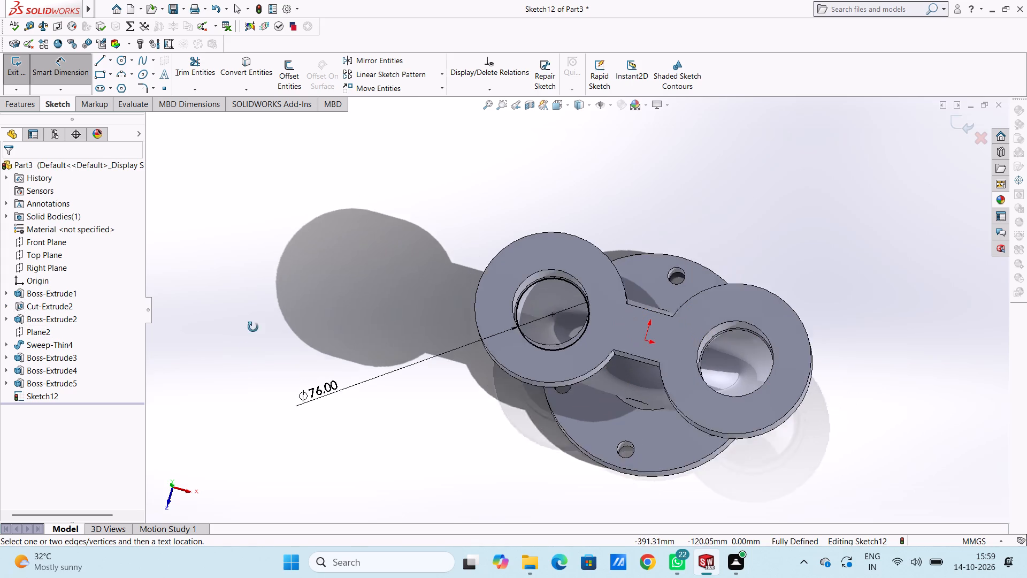
pyautogui.moveTo(253, 327); pyautogui.dragTo(256, 222, button='middle')
pyautogui.scroll(1, 406, 439)
pyautogui.moveTo(406, 431); pyautogui.dragTo(409, 364, button='middle')
pyautogui.click(7, 343)
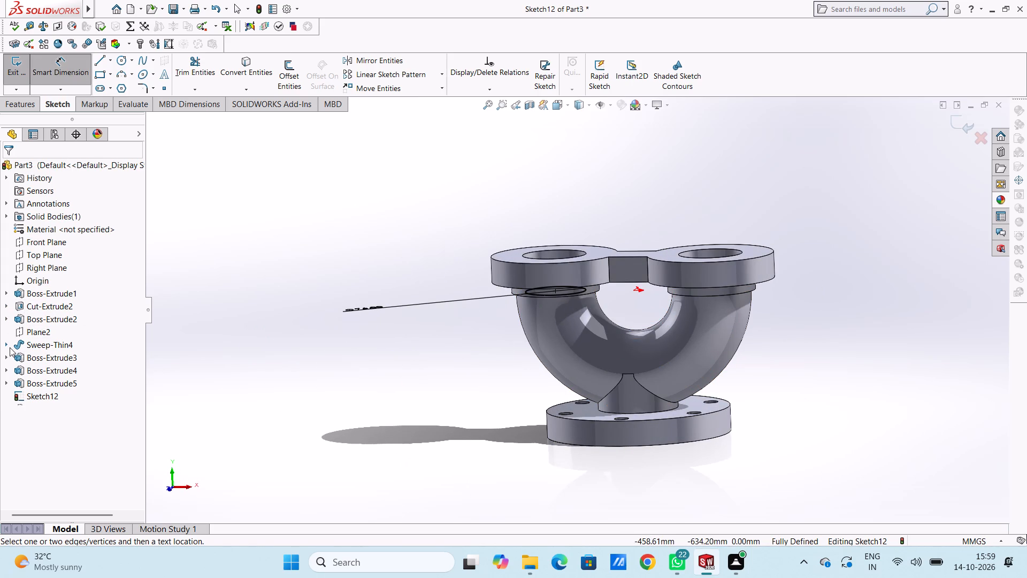
pyautogui.click(43, 356)
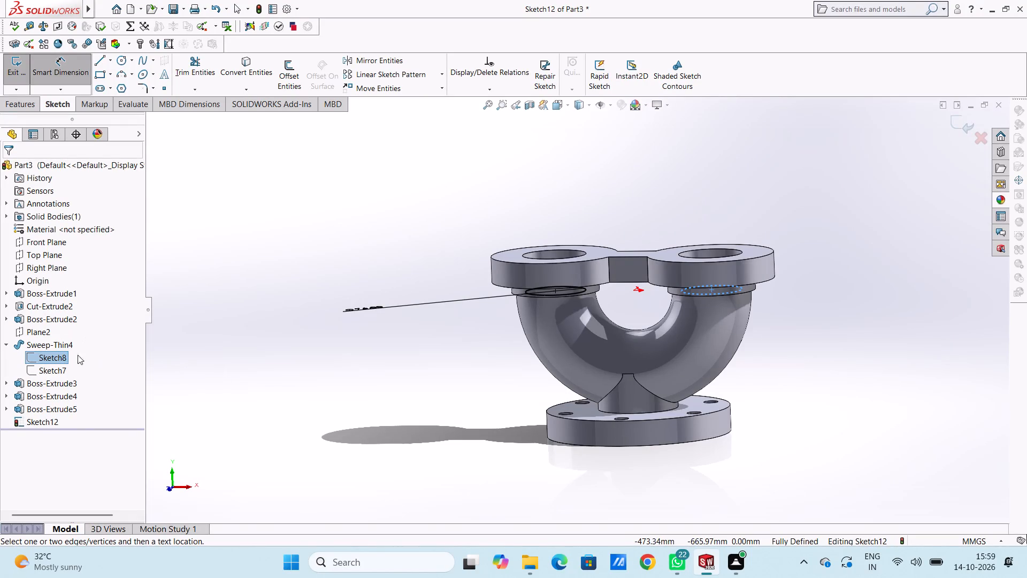
pyautogui.click(60, 358)
pyautogui.click(68, 339)
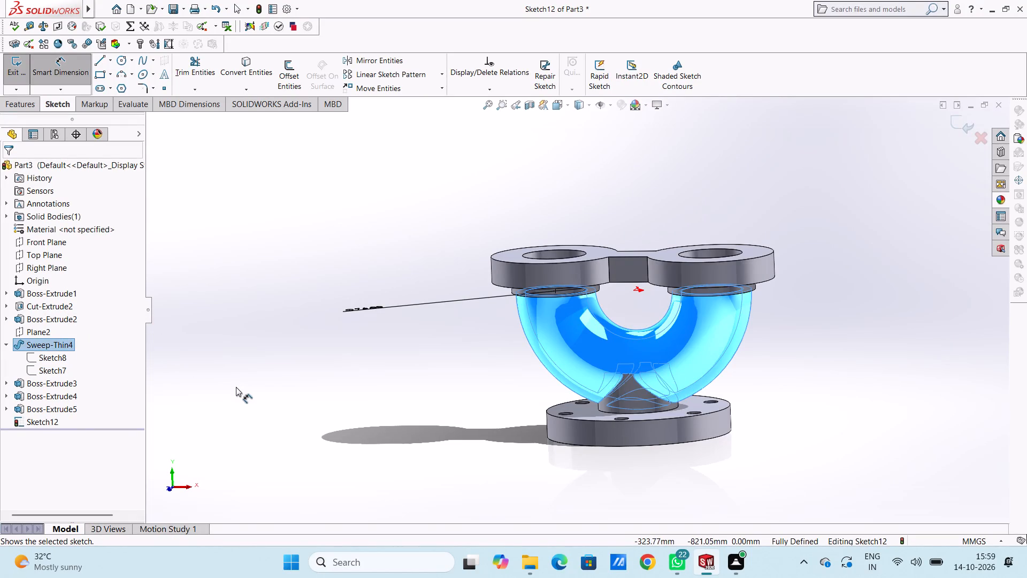
pyautogui.click(236, 387)
pyautogui.click(57, 357)
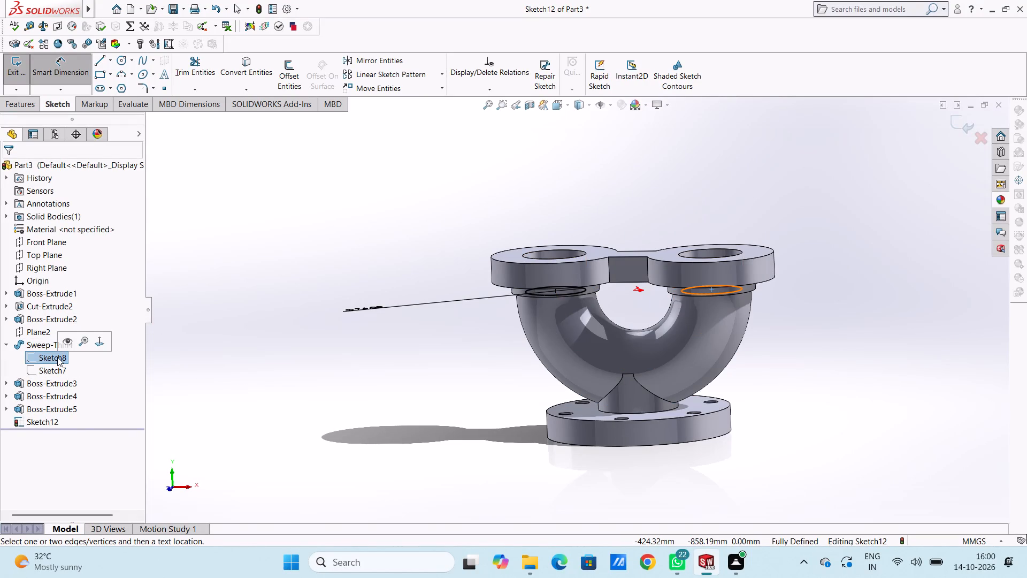
pyautogui.click(222, 367)
pyautogui.click(54, 375)
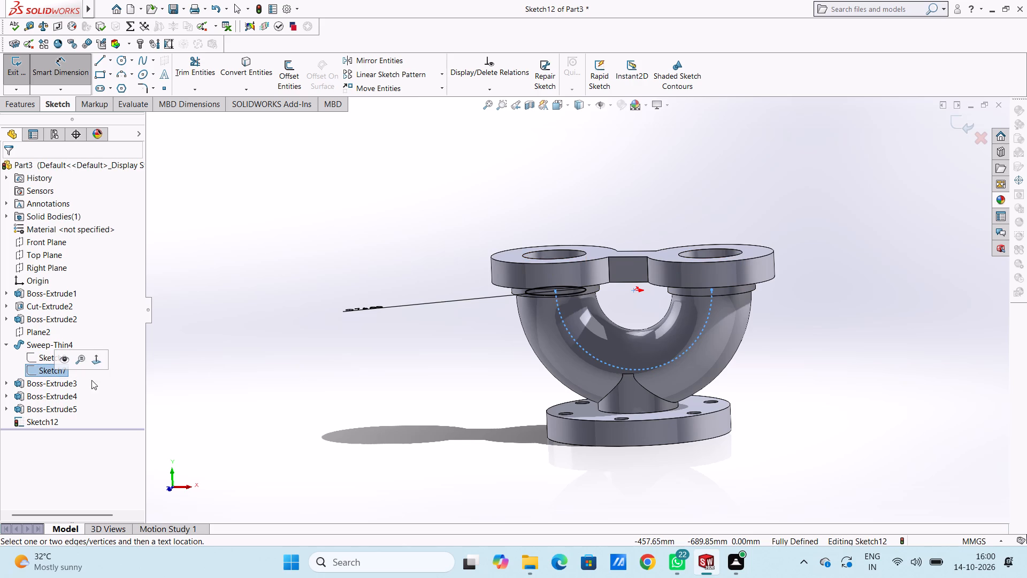
pyautogui.click(62, 358)
pyautogui.click(263, 391)
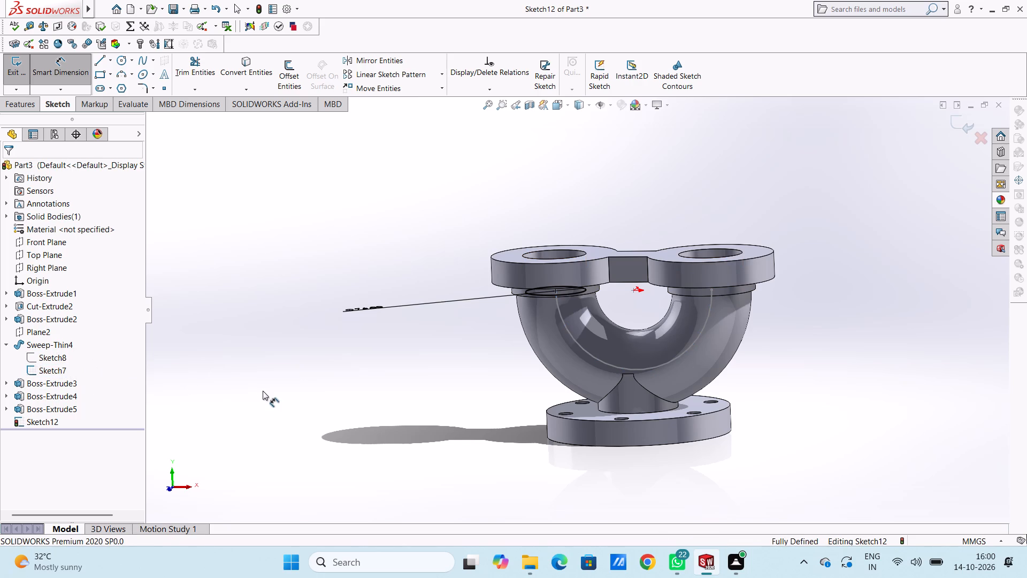
# Close the 76 mm circle's sketch and make a swept cut of it along Sketch7's semicircular path through the pipe.
pyautogui.scroll(-3, 879, 264)
pyautogui.scroll(2, 493, 364)
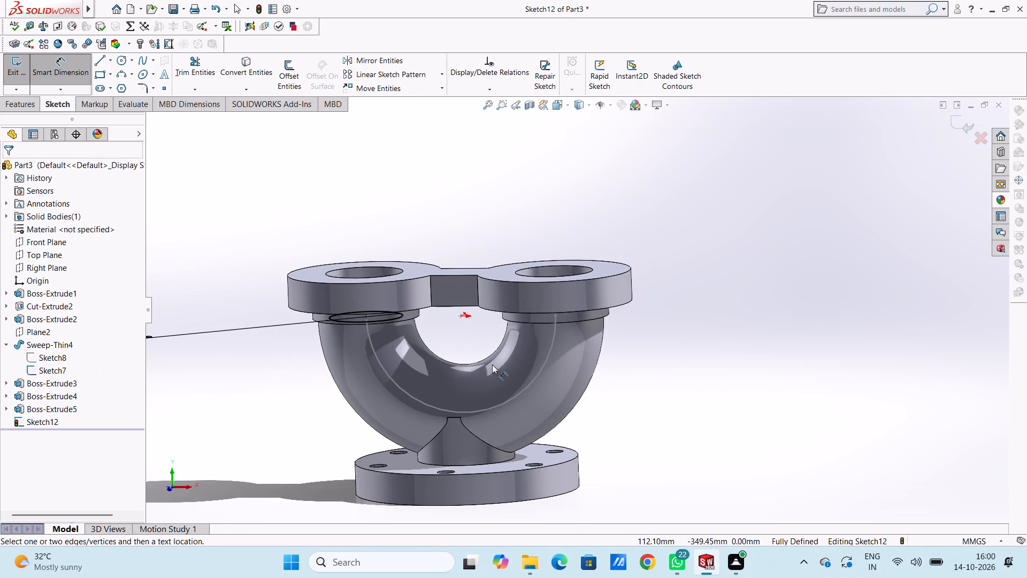
pyautogui.scroll(-1, 303, 386)
pyautogui.moveTo(408, 215); pyautogui.dragTo(404, 176, button='middle')
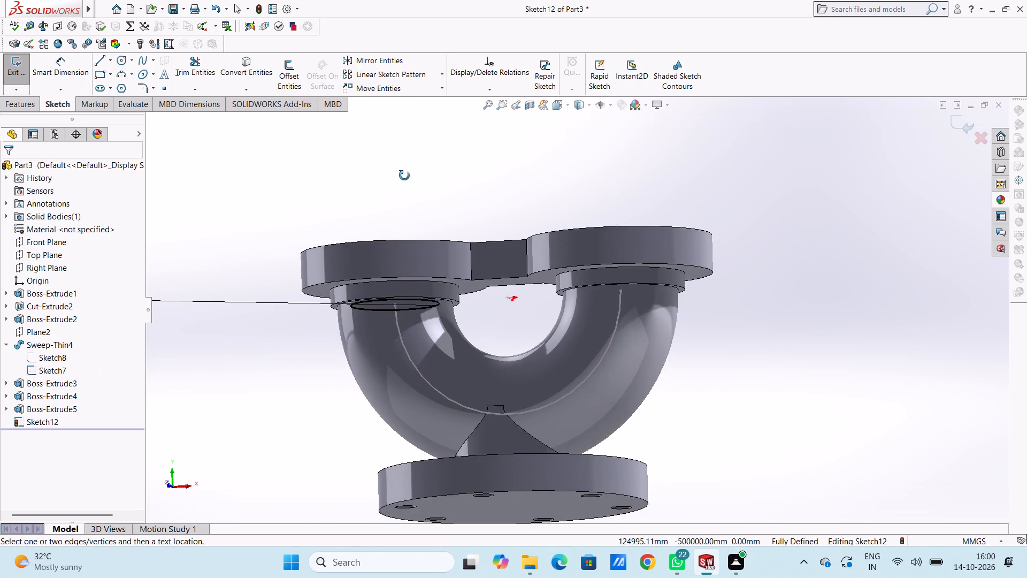
pyautogui.moveTo(404, 176); pyautogui.dragTo(413, 188, button='middle')
pyautogui.moveTo(413, 188); pyautogui.dragTo(408, 176, button='middle')
pyautogui.moveTo(435, 239); pyautogui.dragTo(434, 230, button='middle')
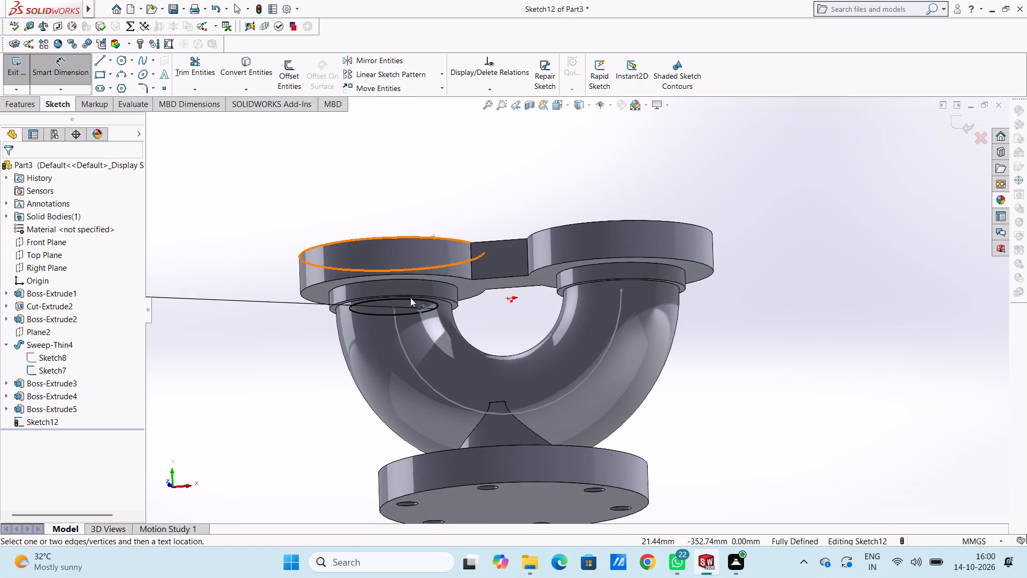
pyautogui.scroll(-6, 372, 316)
pyautogui.scroll(8, 445, 307)
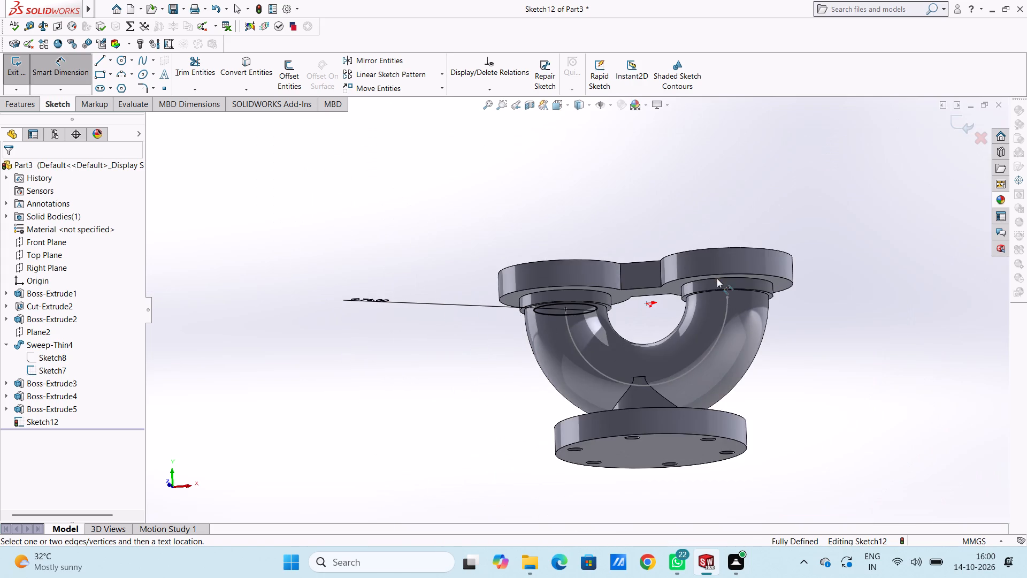
pyautogui.scroll(-3, 717, 279)
pyautogui.click(957, 123)
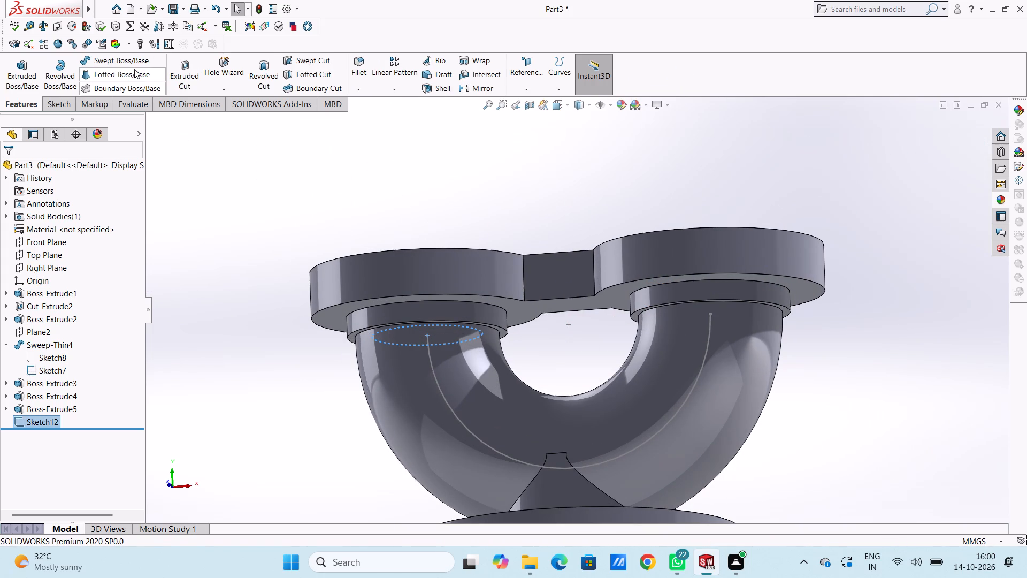
pyautogui.click(303, 64)
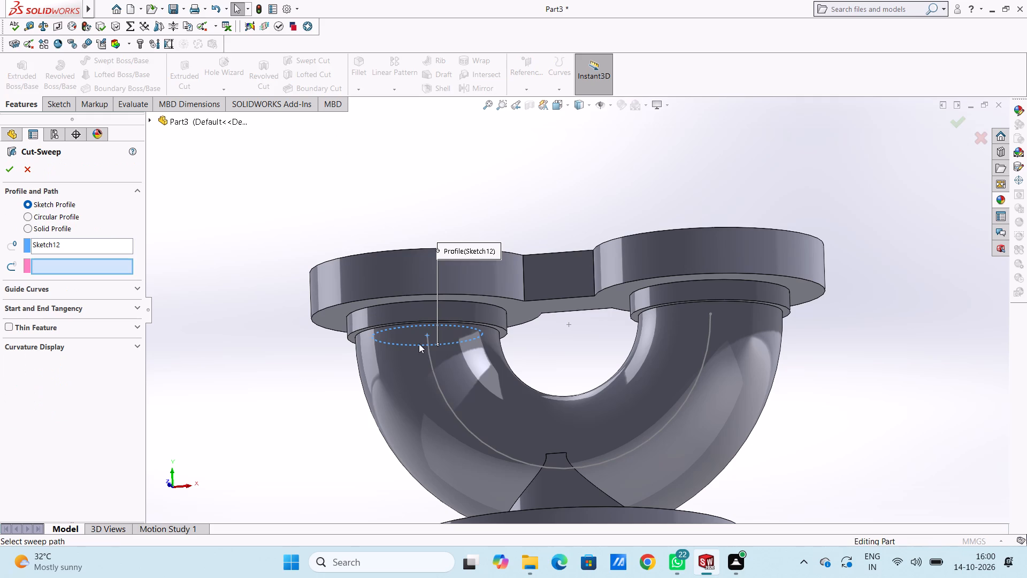
pyautogui.click(432, 358)
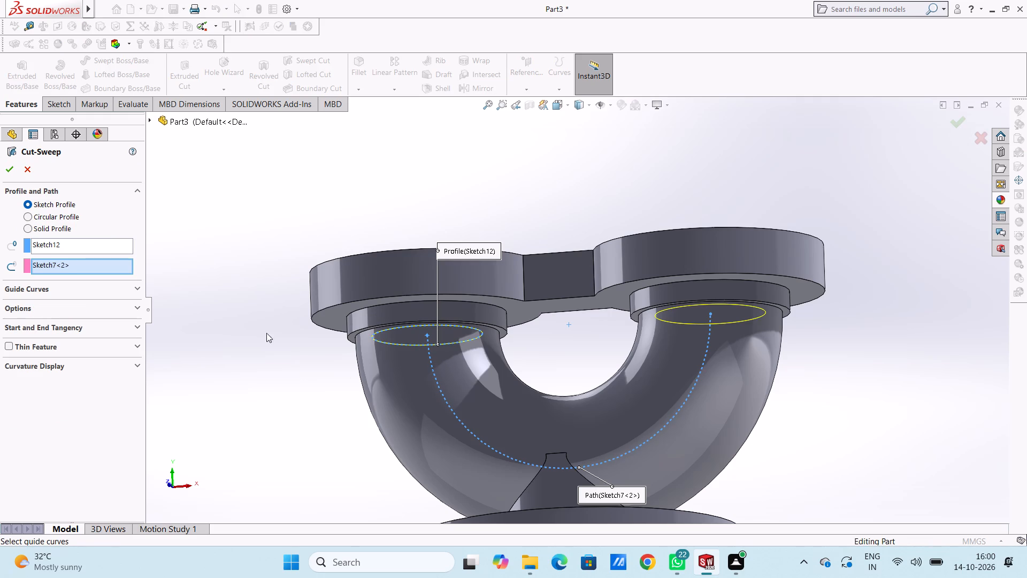
pyautogui.click(7, 169)
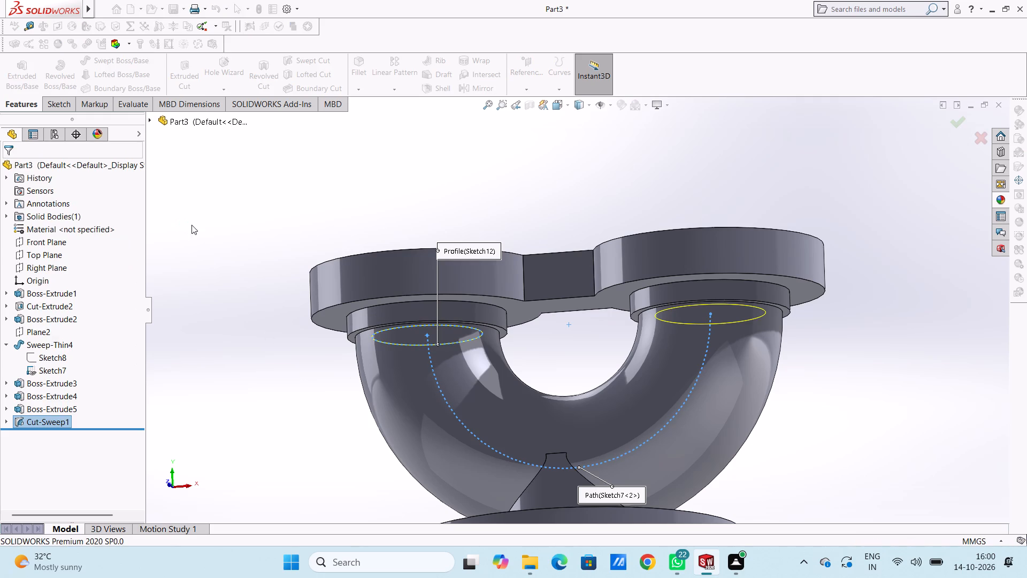
pyautogui.click(210, 226)
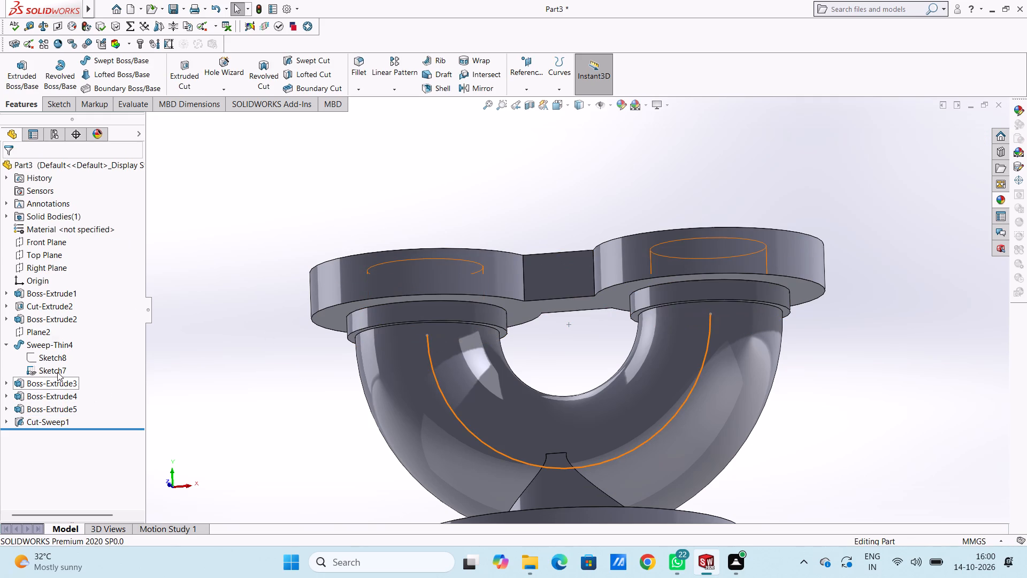
# Hide Sketch7, the semicircular path sketch of the pipe sweep.
pyautogui.click(57, 371)
pyautogui.click(72, 354)
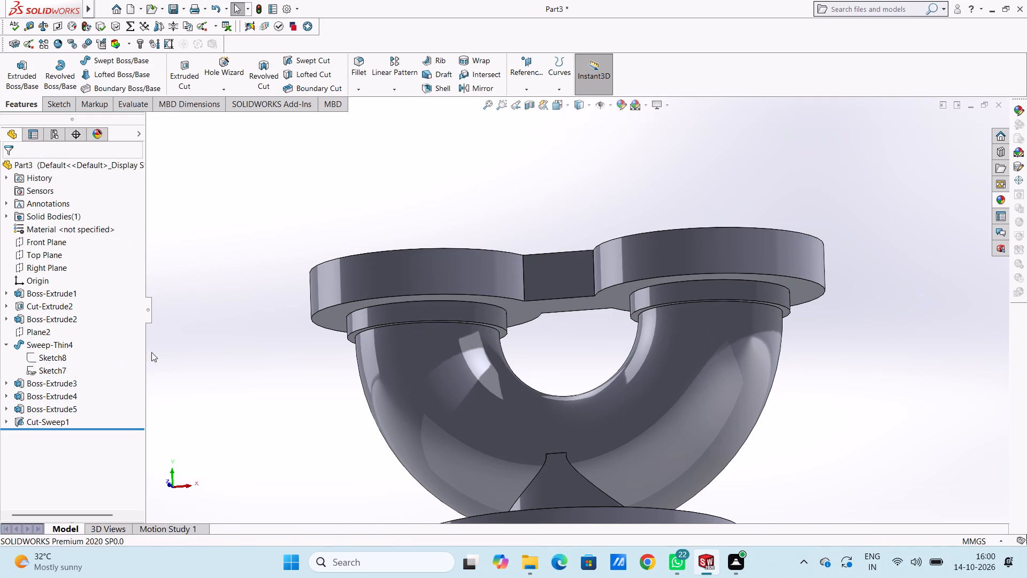
pyautogui.click(151, 352)
# Section the model along the Front Plane, examine the pipe's bore and its junction with the hub's neck, and restore the full view.
pyautogui.scroll(3, 262, 295)
pyautogui.moveTo(456, 181); pyautogui.dragTo(449, 459, button='middle')
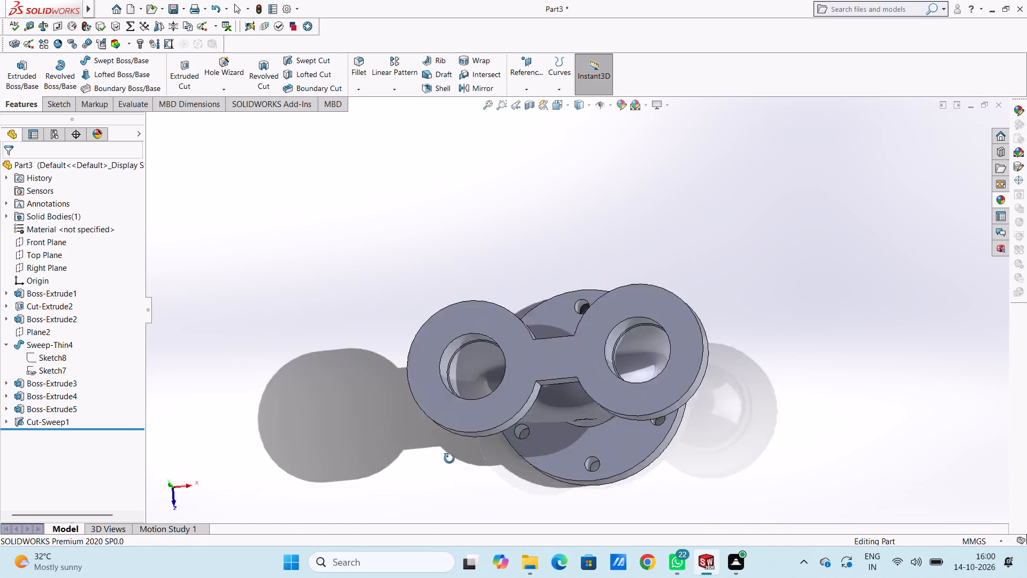
pyautogui.moveTo(449, 459); pyautogui.dragTo(503, 321, button='middle')
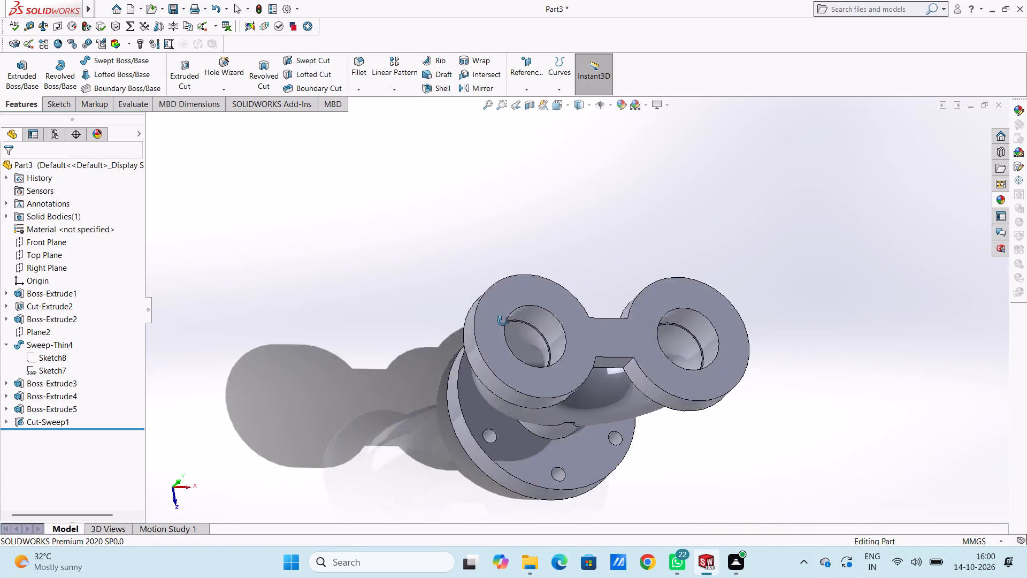
pyautogui.moveTo(503, 321); pyautogui.dragTo(491, 218, button='middle')
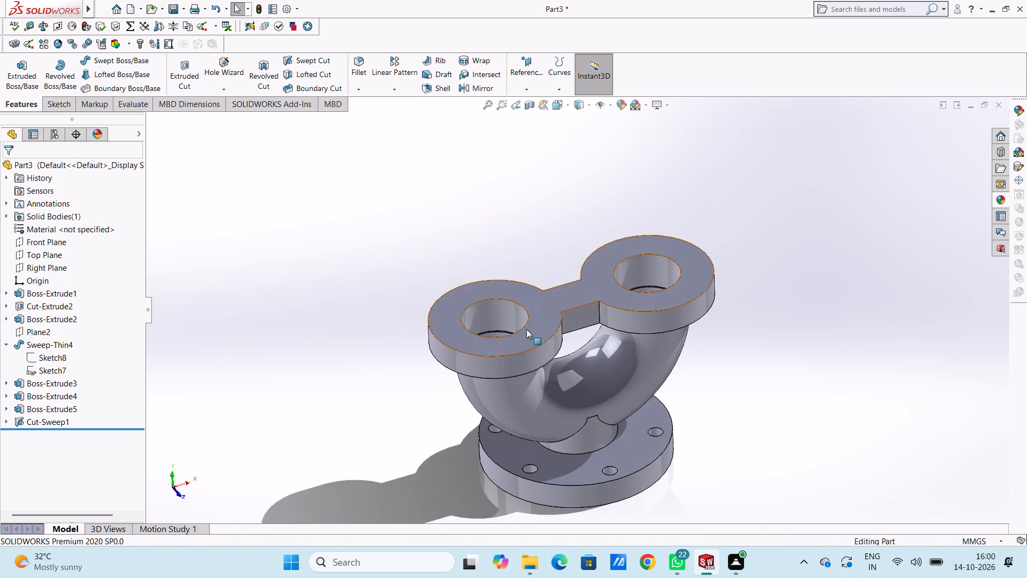
pyautogui.moveTo(634, 419); pyautogui.dragTo(658, 356, button='middle')
pyautogui.scroll(1, 610, 344)
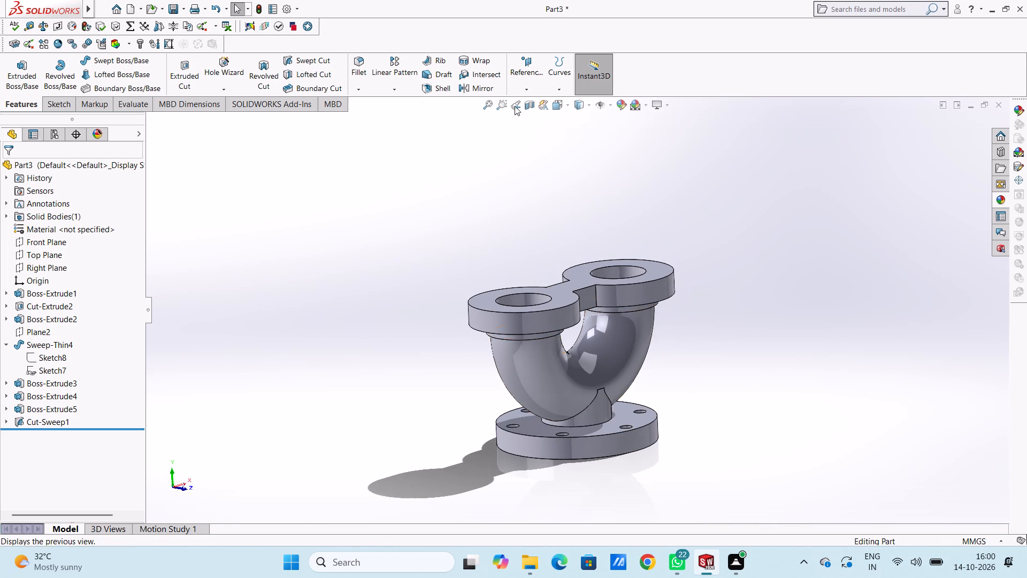
pyautogui.click(526, 108)
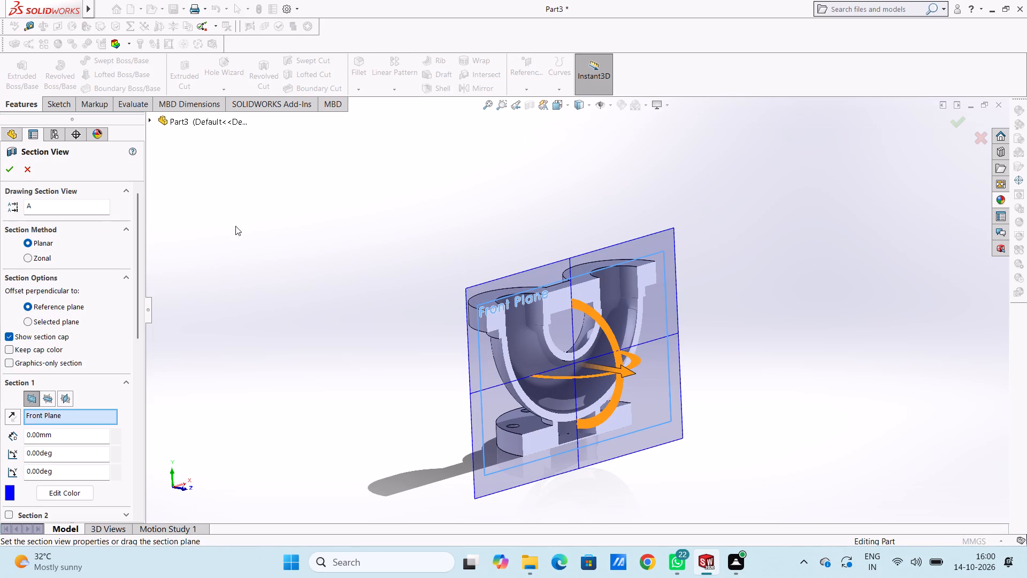
pyautogui.click(5, 164)
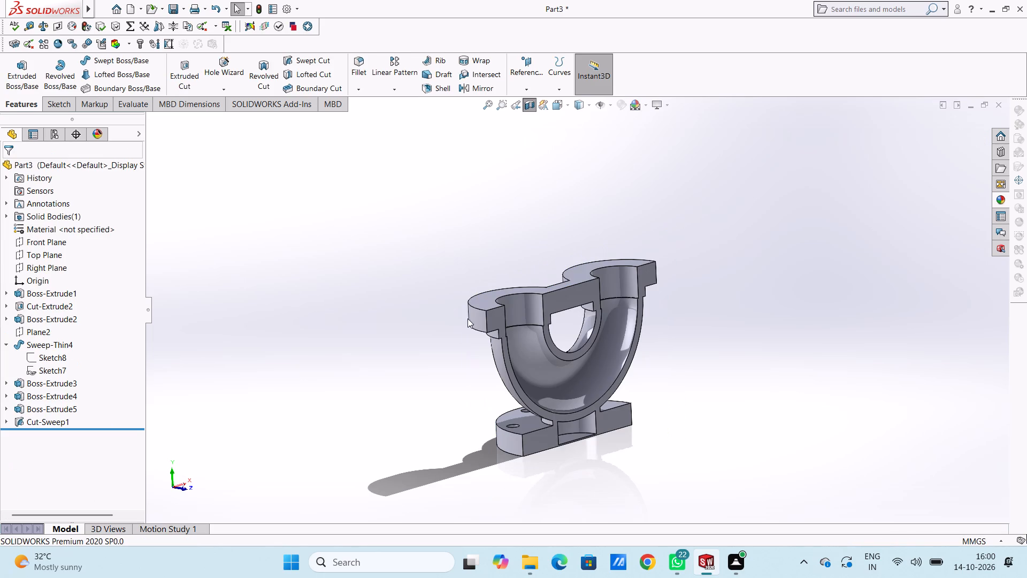
pyautogui.moveTo(467, 318); pyautogui.dragTo(434, 298, button='middle')
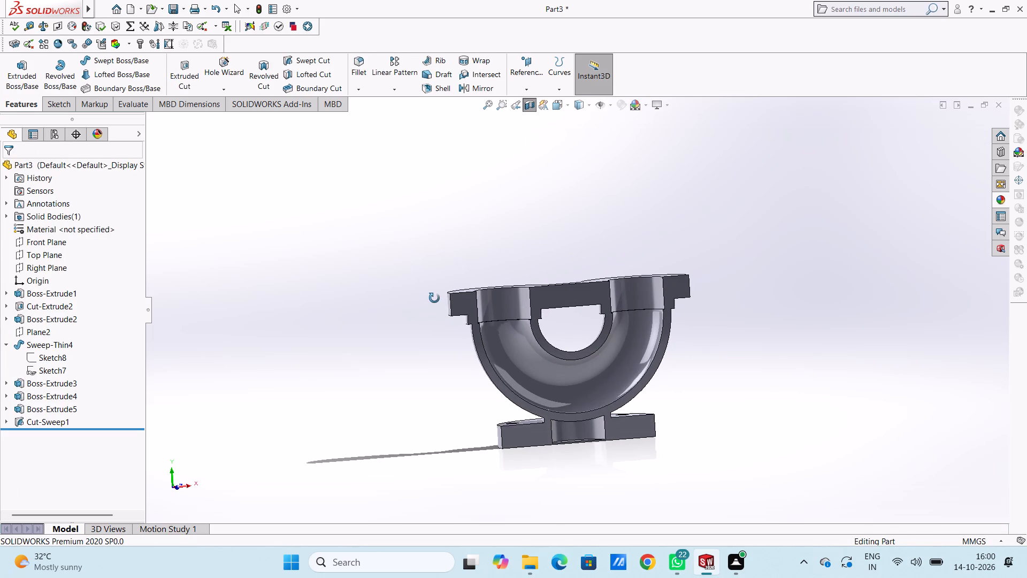
pyautogui.moveTo(434, 298); pyautogui.dragTo(421, 298, button='middle')
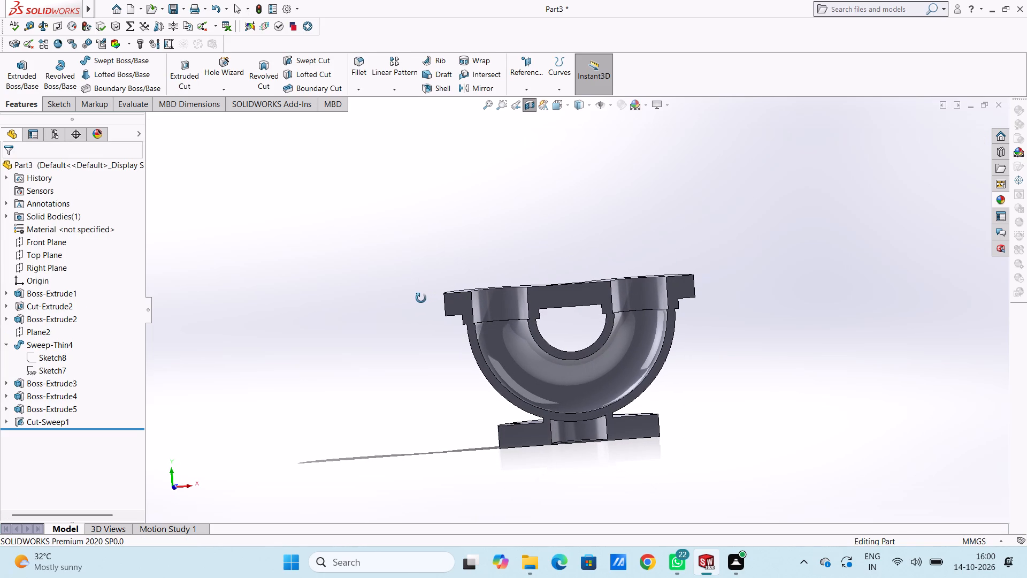
pyautogui.moveTo(421, 298); pyautogui.dragTo(425, 310, button='middle')
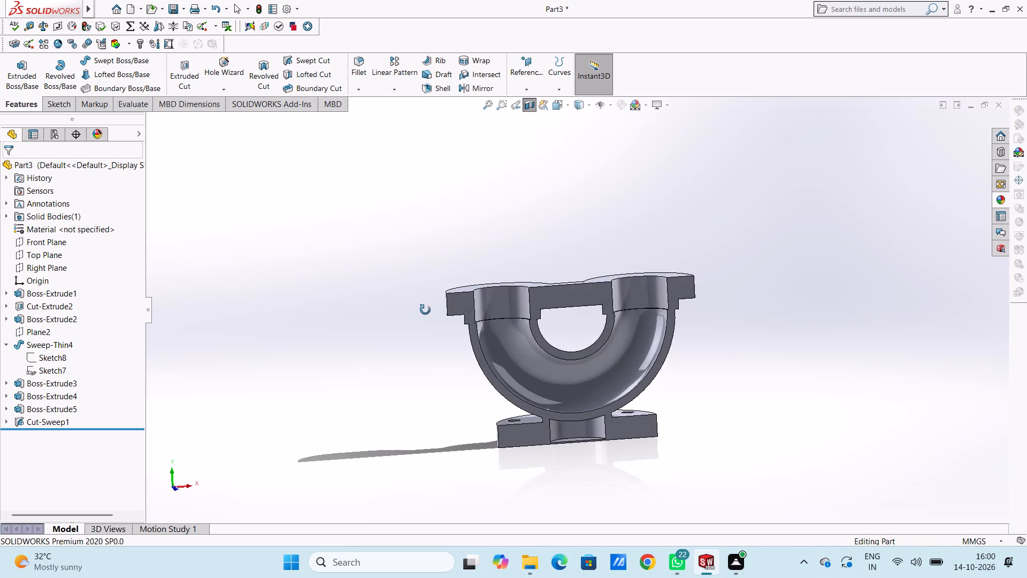
pyautogui.moveTo(425, 310); pyautogui.dragTo(416, 306, button='middle')
pyautogui.click(527, 105)
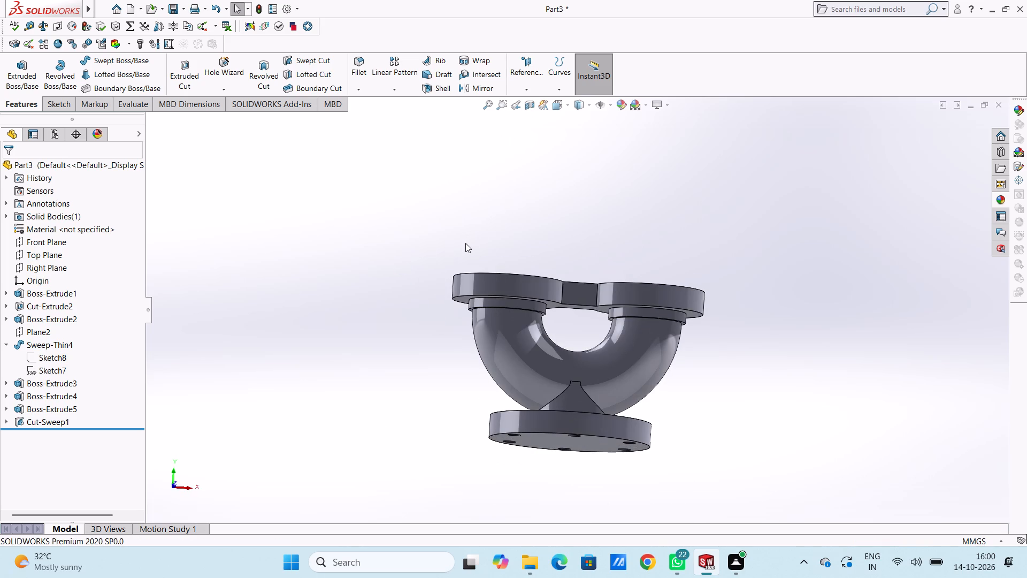
pyautogui.press('Escape')
pyautogui.press('Escape')
# Show the model in isometric view and colour the whole part medium grey, RGB 128, 128, 128.
pyautogui.hotkey('ctrl', '7')
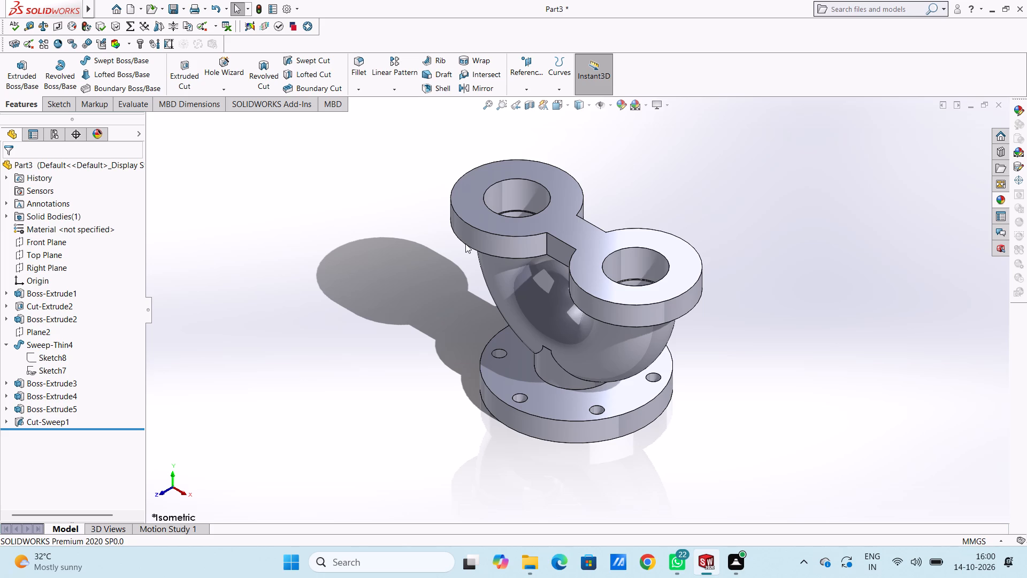
pyautogui.scroll(4, 465, 244)
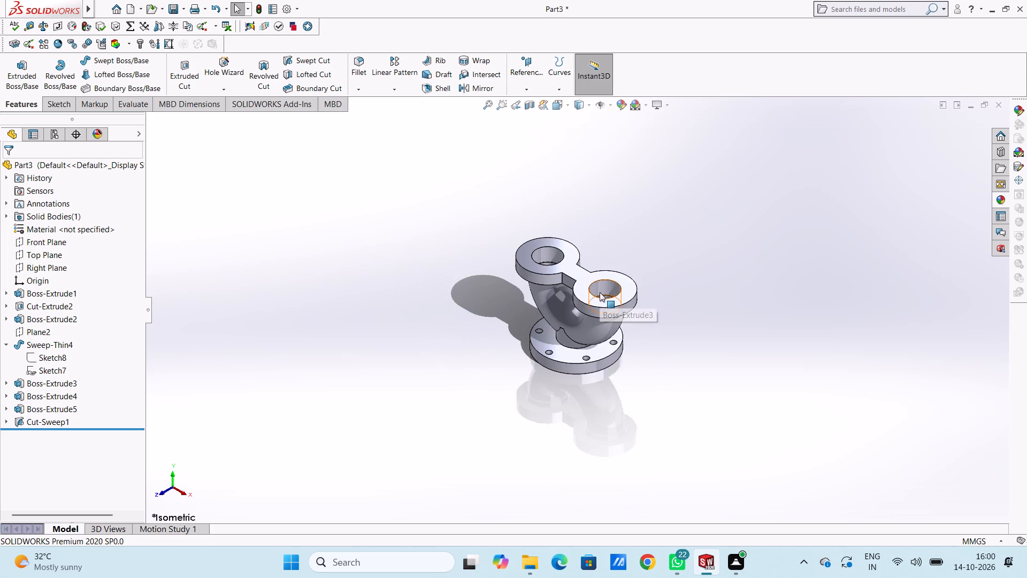
pyautogui.scroll(-3, 625, 316)
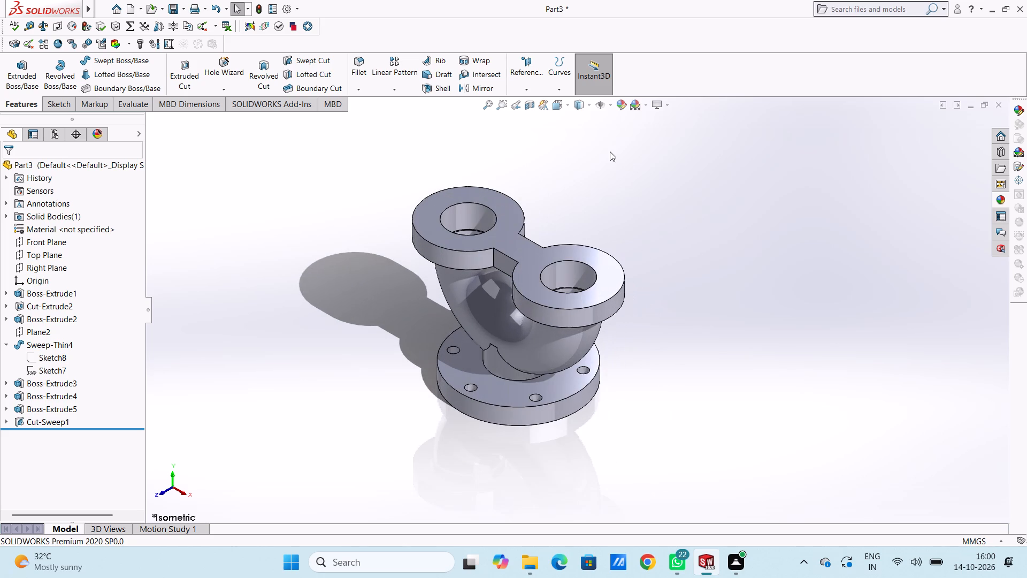
pyautogui.click(620, 102)
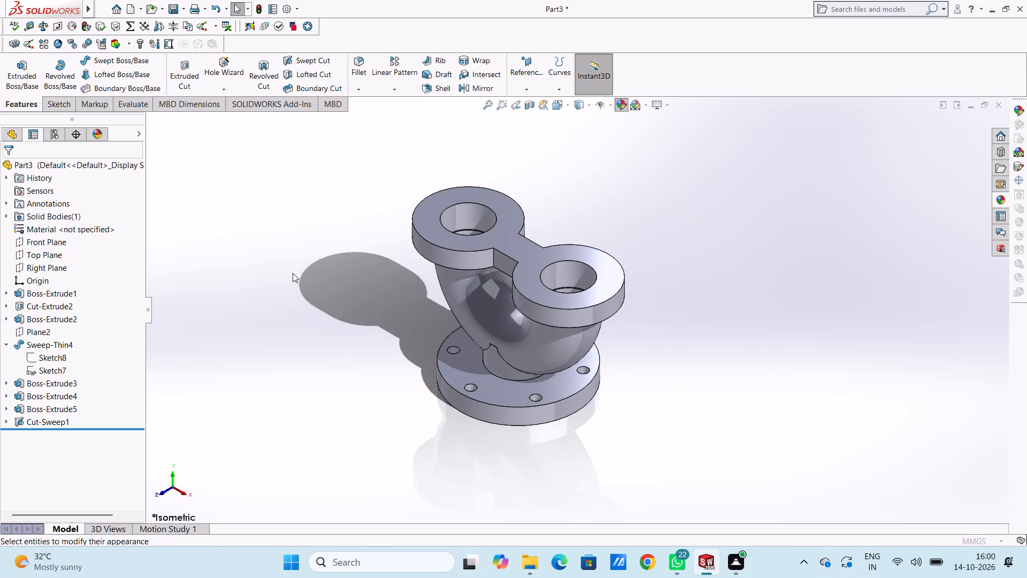
pyautogui.scroll(-2, 144, 407)
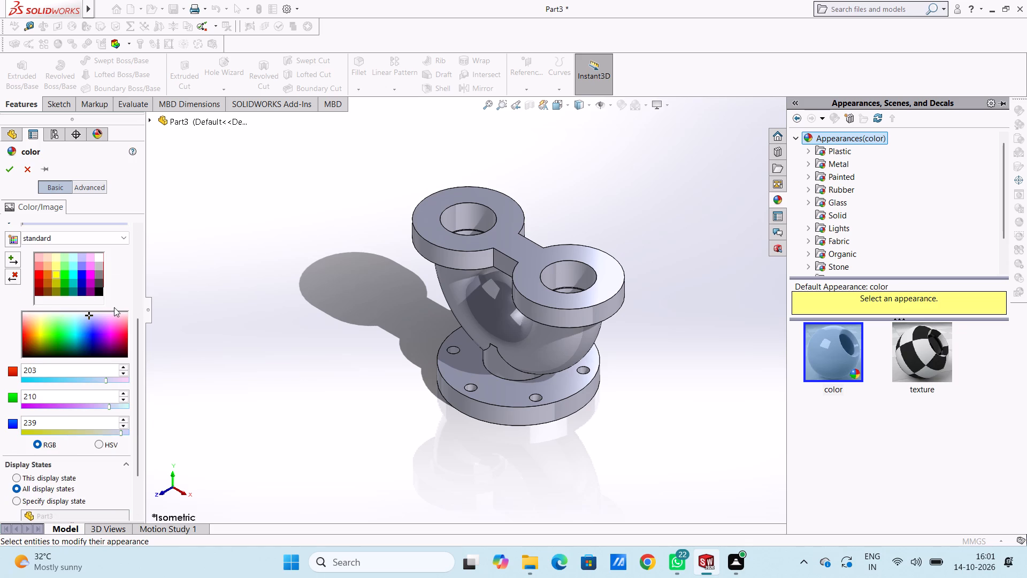
pyautogui.click(99, 276)
pyautogui.click(99, 278)
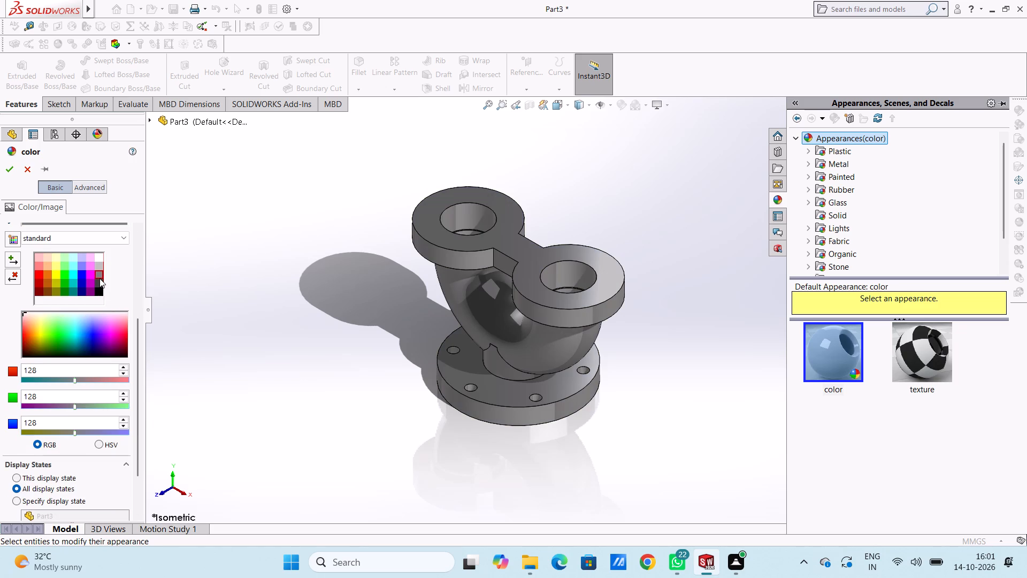
pyautogui.click(14, 170)
# Apply the chromium plate metal appearance to the inner face of the front bolt hole in the base flange.
pyautogui.scroll(-2, 448, 270)
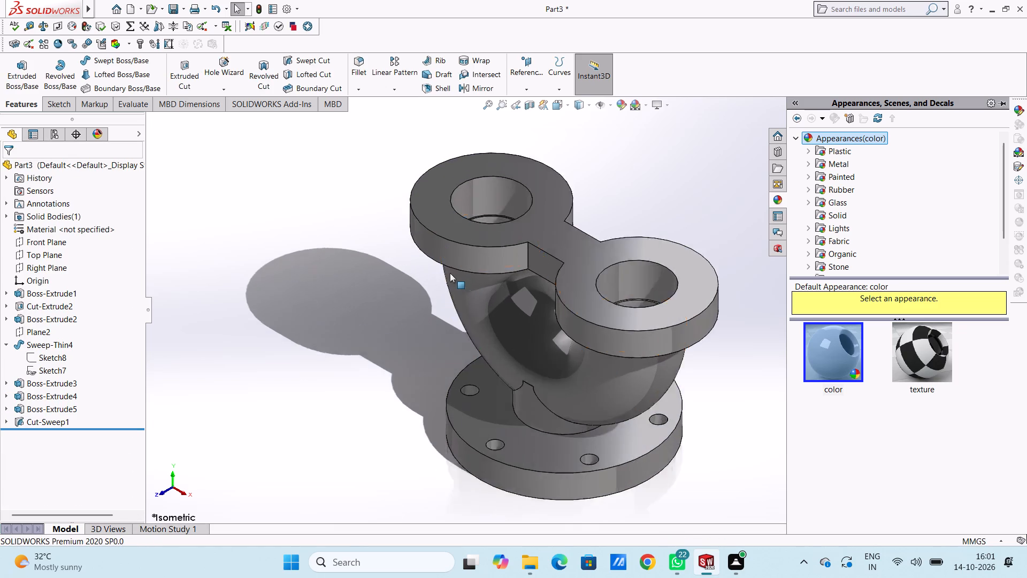
pyautogui.scroll(-2, 450, 273)
pyautogui.scroll(3, 756, 462)
pyautogui.scroll(-3, 701, 458)
pyautogui.scroll(-3, 527, 421)
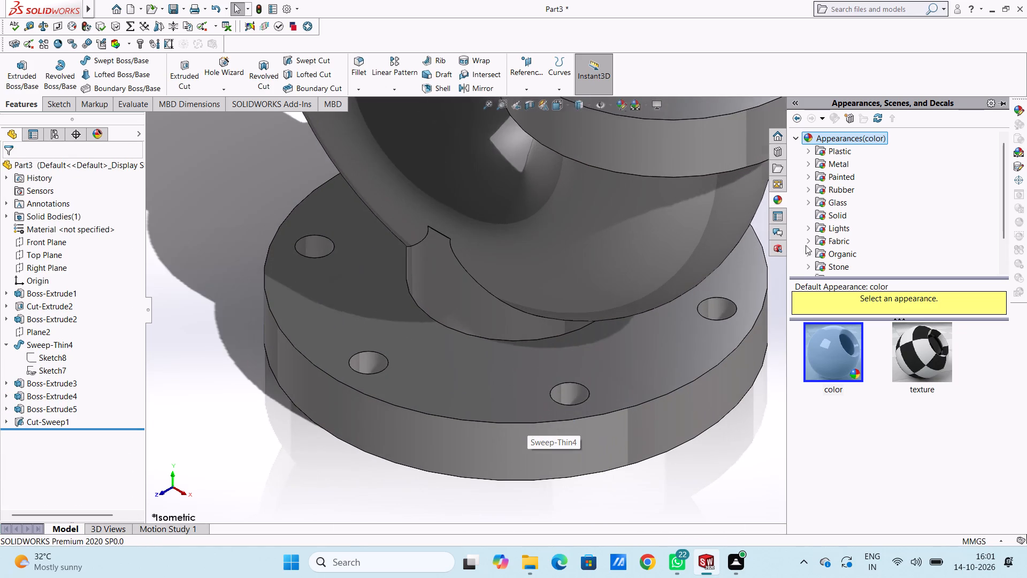
pyautogui.click(832, 162)
pyautogui.scroll(-4, 568, 369)
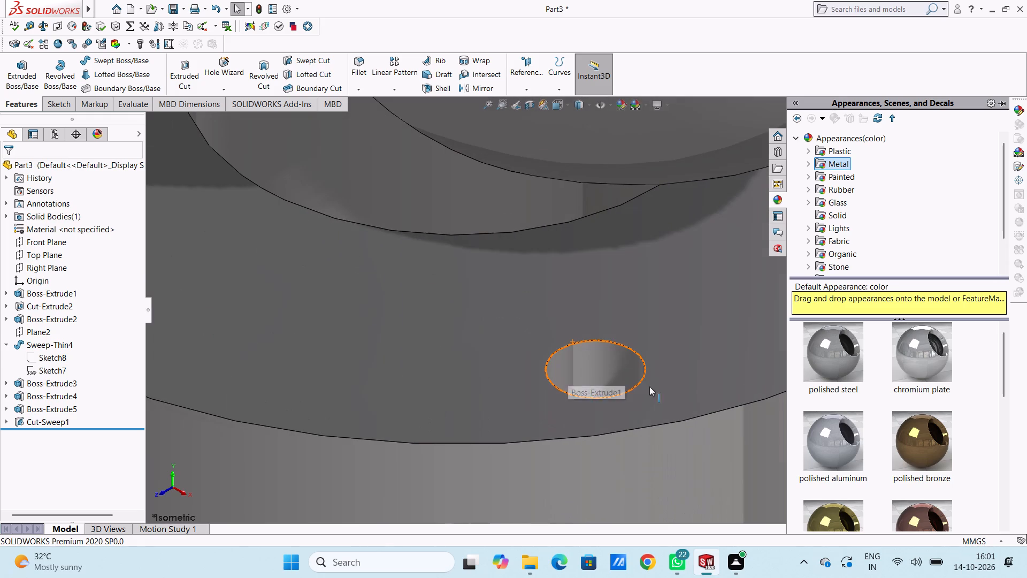
pyautogui.moveTo(916, 352); pyautogui.dragTo(584, 370)
pyautogui.click(581, 371)
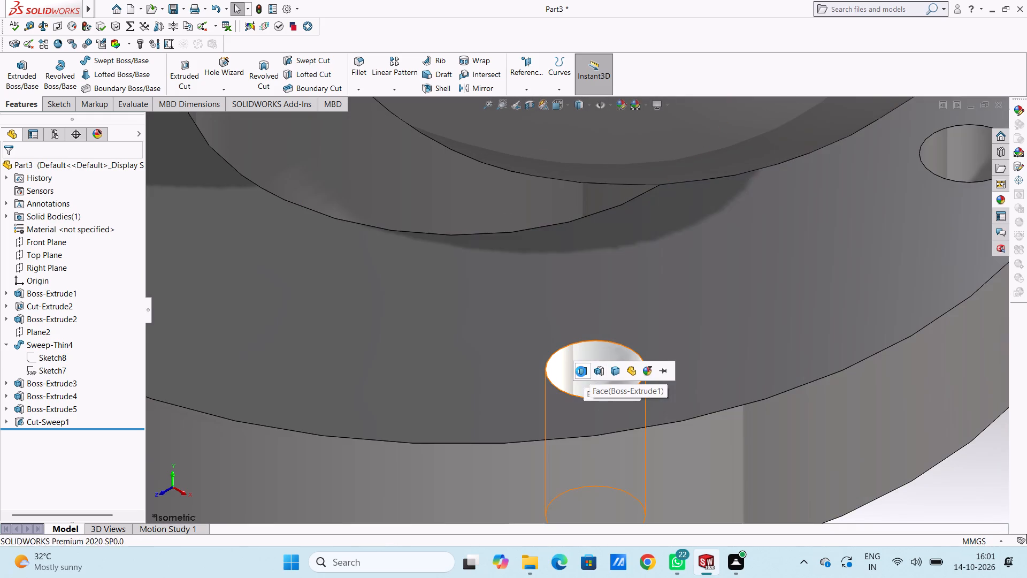
# Apply the chromium plate appearance to the inner face of the adjacent bolt hole on the base flange's −X side.
pyautogui.scroll(10, 581, 371)
pyautogui.scroll(-4, 461, 313)
pyautogui.scroll(-5, 513, 303)
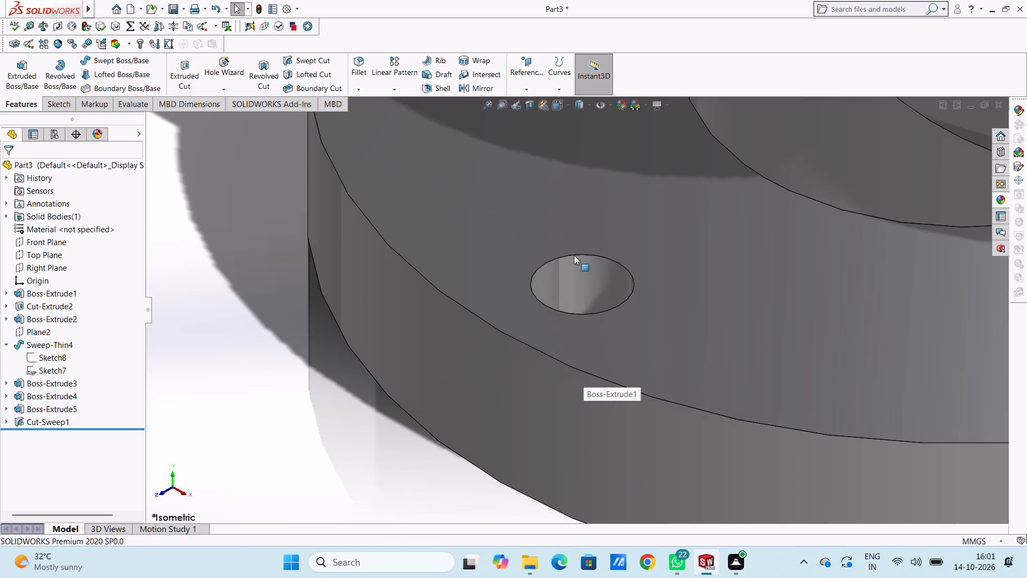
pyautogui.scroll(-4, 576, 250)
pyautogui.click(997, 195)
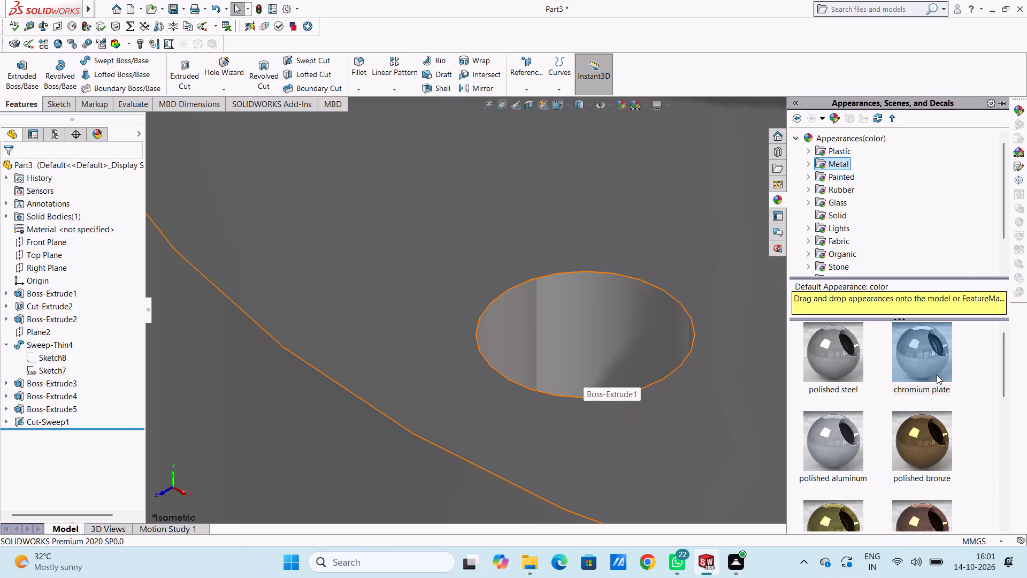
pyautogui.moveTo(928, 333); pyautogui.dragTo(623, 305)
pyautogui.click(623, 305)
# Apply the chromium plate appearance to the inner face of the third bolt hole, at the base flange's −X edge.
pyautogui.scroll(4, 623, 305)
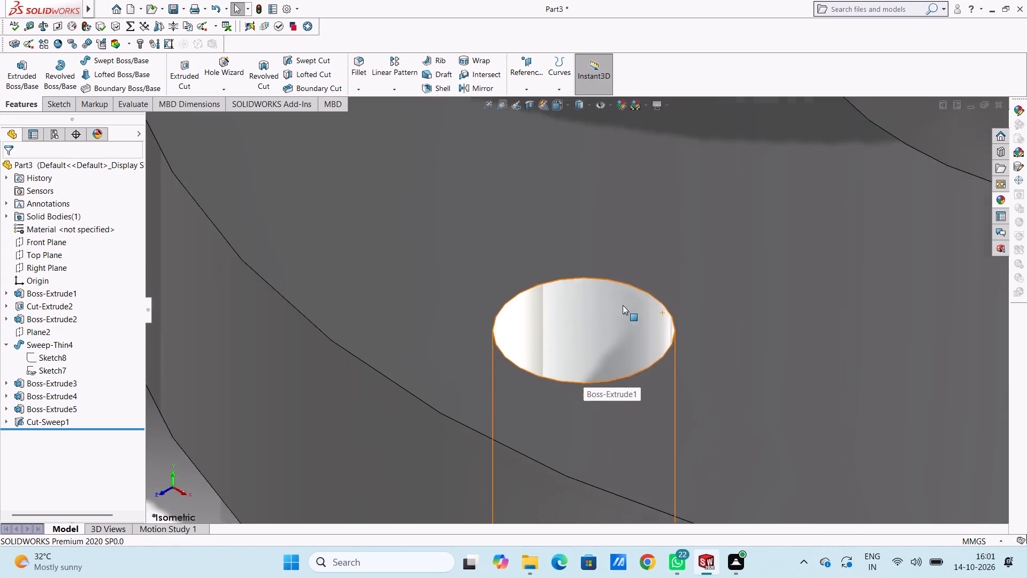
pyautogui.scroll(11, 623, 305)
pyautogui.scroll(-4, 594, 263)
pyautogui.scroll(-4, 531, 302)
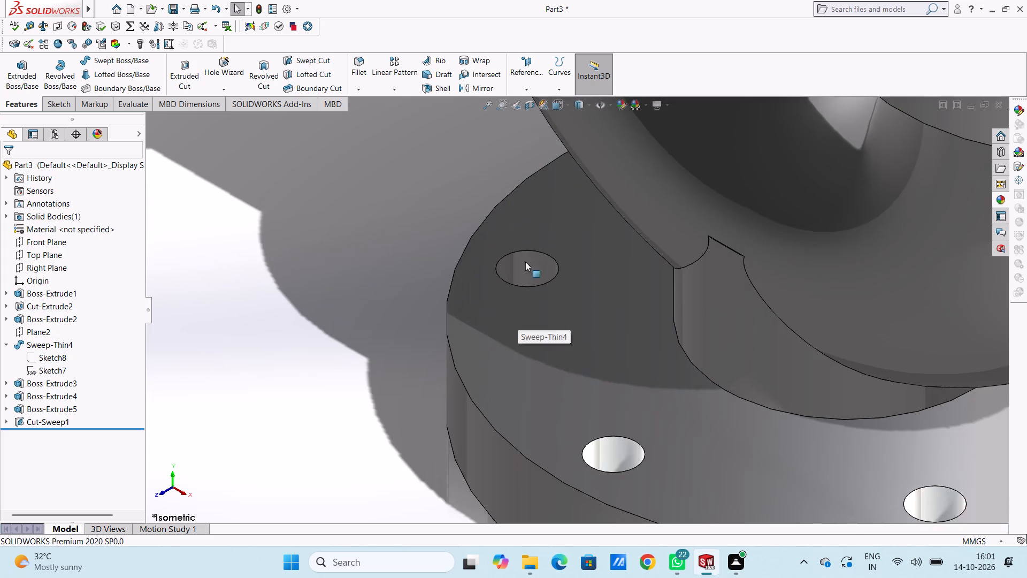
pyautogui.scroll(-4, 534, 214)
pyautogui.scroll(-4, 524, 368)
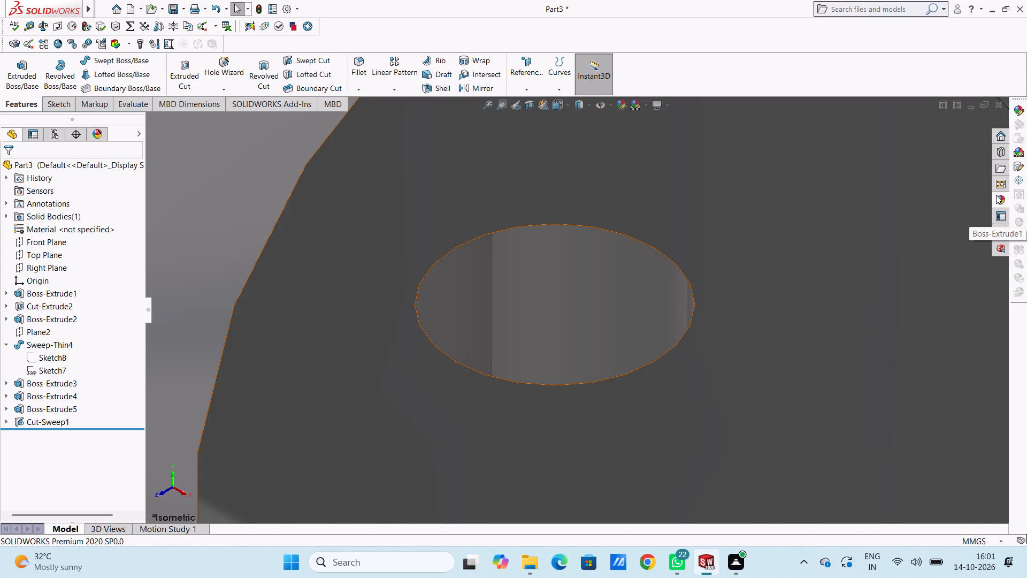
pyautogui.click(996, 195)
pyautogui.moveTo(931, 347); pyautogui.dragTo(620, 300)
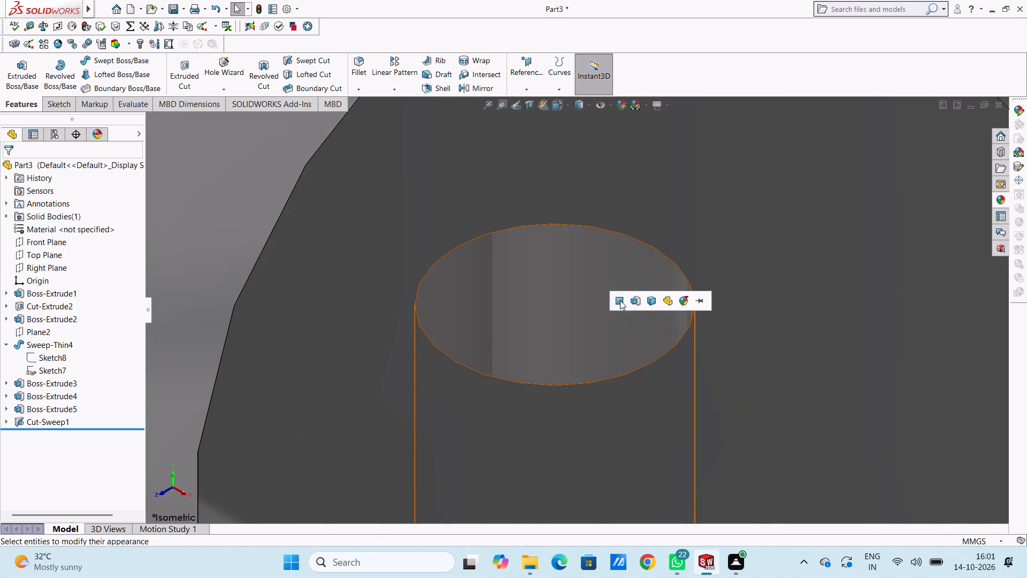
pyautogui.click(620, 300)
# Apply the chromium plate appearance to the inner face of the bolt hole on the base flange's +X side.
pyautogui.scroll(20, 695, 301)
pyautogui.scroll(1, 695, 301)
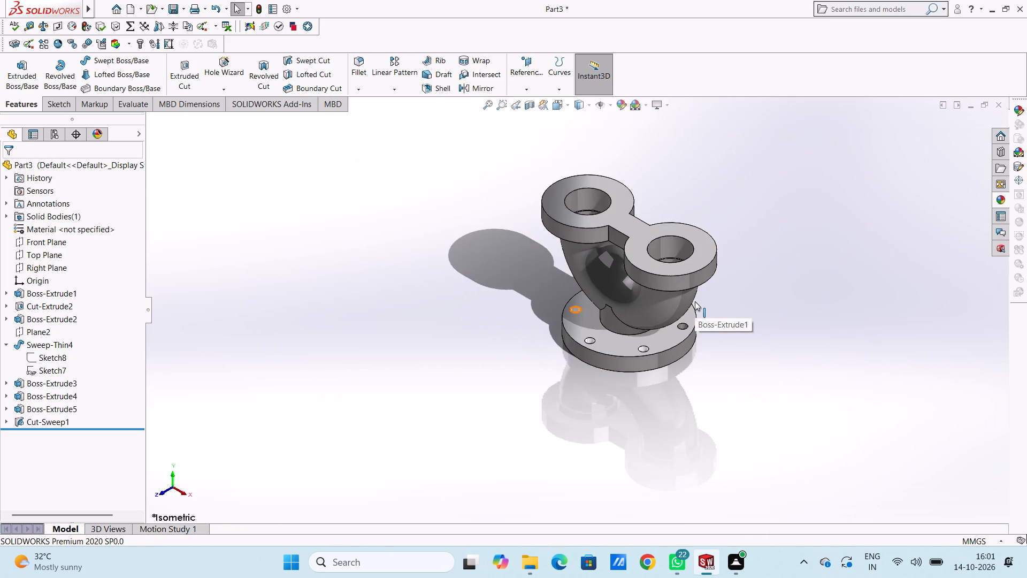
pyautogui.scroll(-5, 658, 341)
pyautogui.scroll(-4, 701, 310)
pyautogui.scroll(-5, 568, 243)
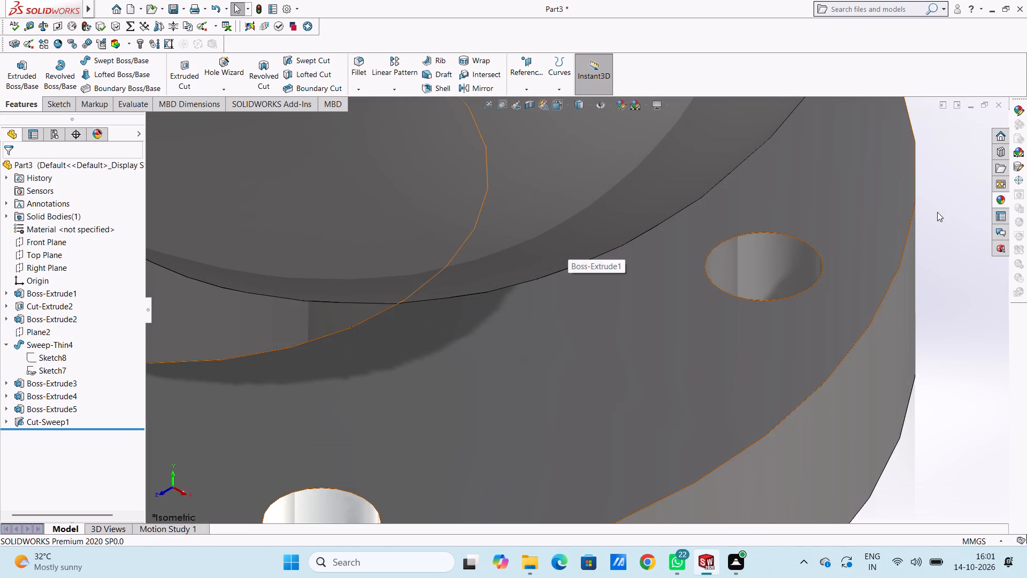
pyautogui.click(998, 199)
pyautogui.moveTo(932, 355); pyautogui.dragTo(758, 227)
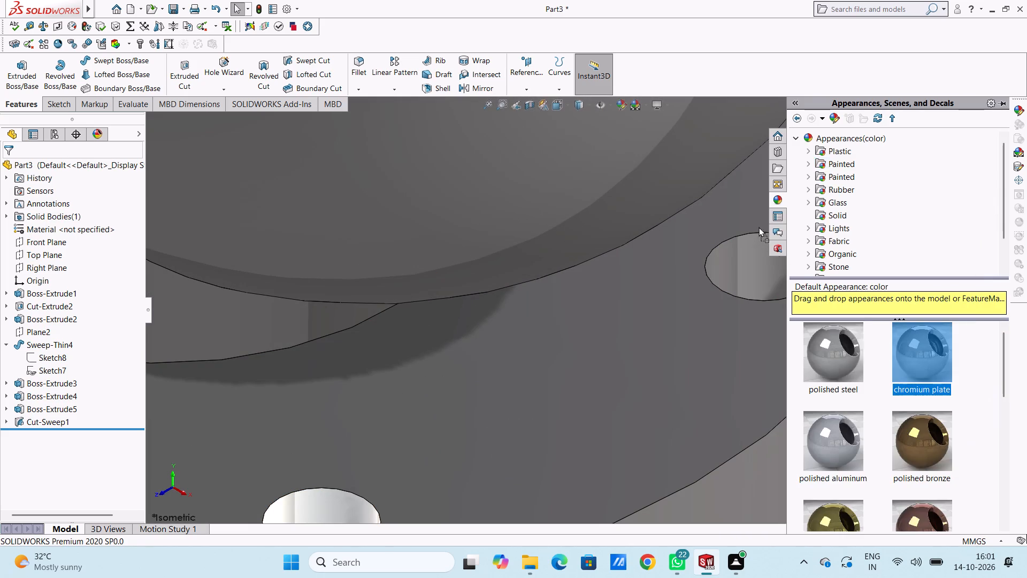
pyautogui.moveTo(758, 227); pyautogui.dragTo(764, 254)
pyautogui.click(764, 255)
pyautogui.scroll(13, 764, 255)
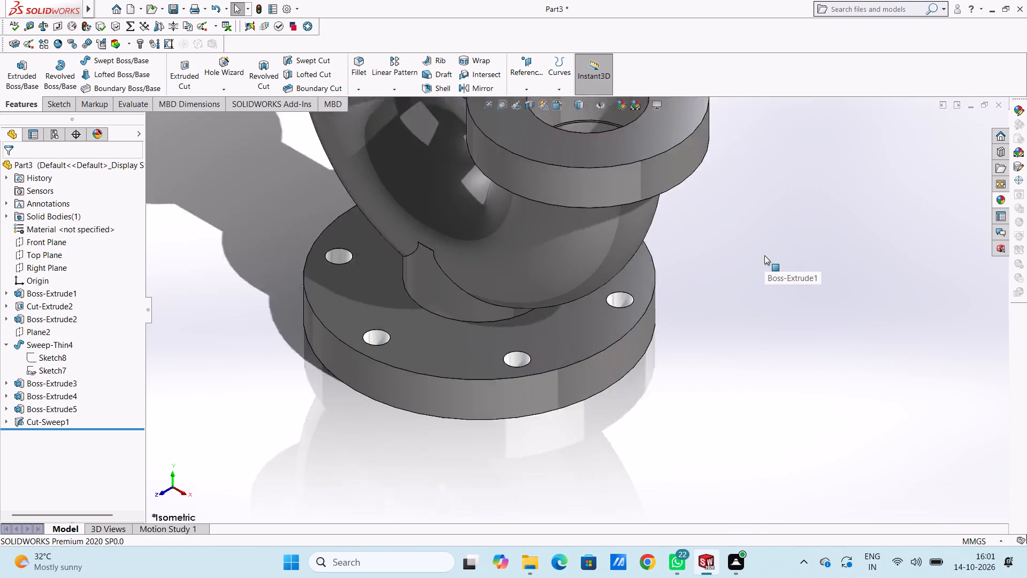
# Apply the chromium plate appearance to the rear bolt hole of the base flange, adjacent to the plated +X hole.
pyautogui.moveTo(754, 278); pyautogui.dragTo(672, 422, button='middle')
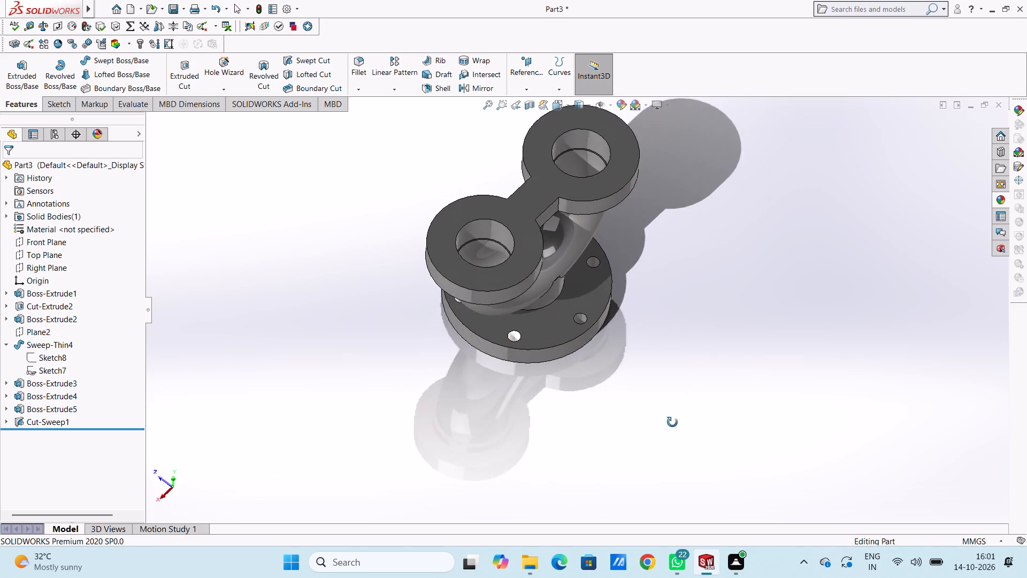
pyautogui.moveTo(672, 422); pyautogui.dragTo(631, 370, button='middle')
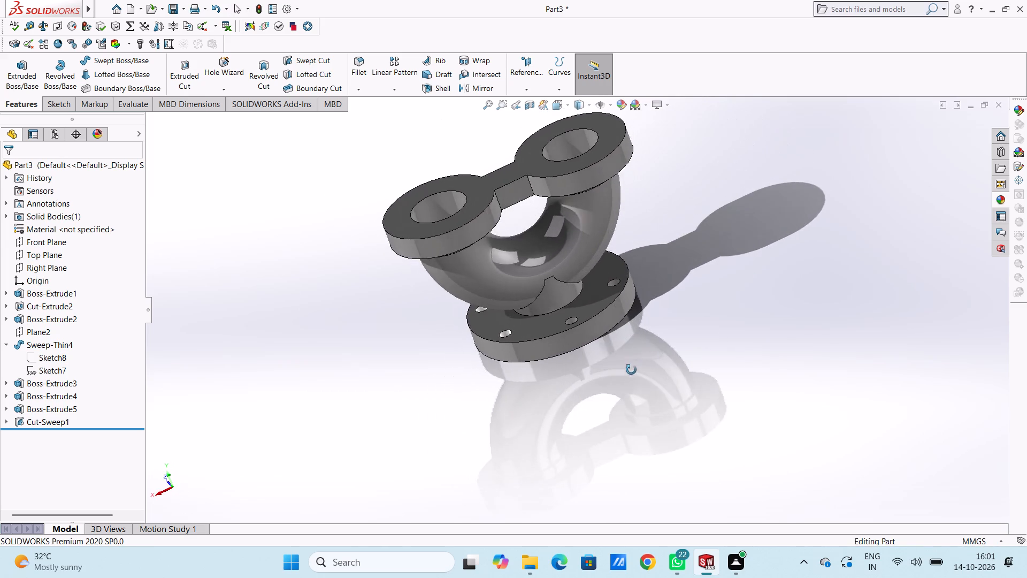
pyautogui.moveTo(631, 370); pyautogui.dragTo(651, 427, button='middle')
pyautogui.scroll(-8, 592, 305)
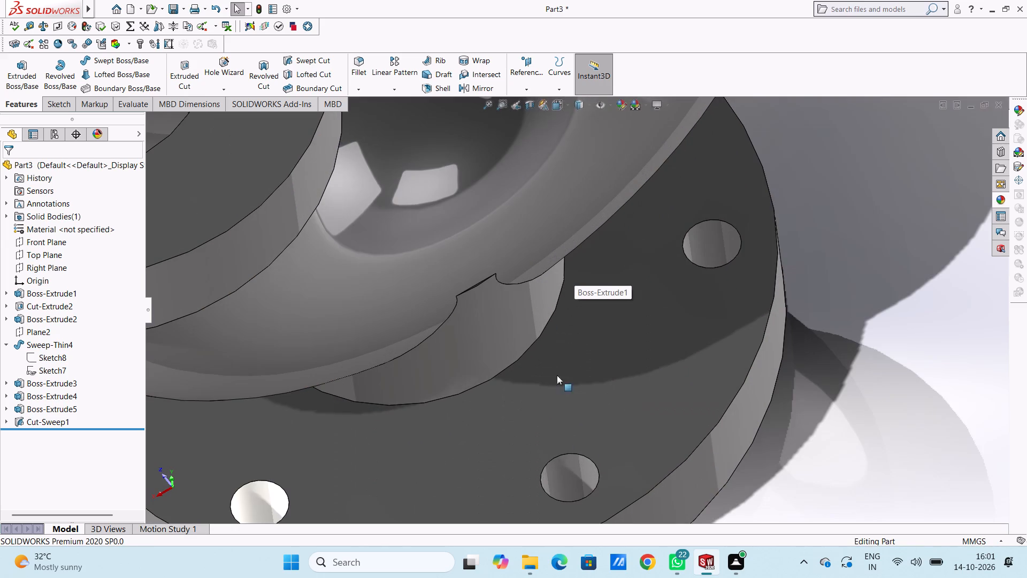
pyautogui.scroll(-2, 574, 488)
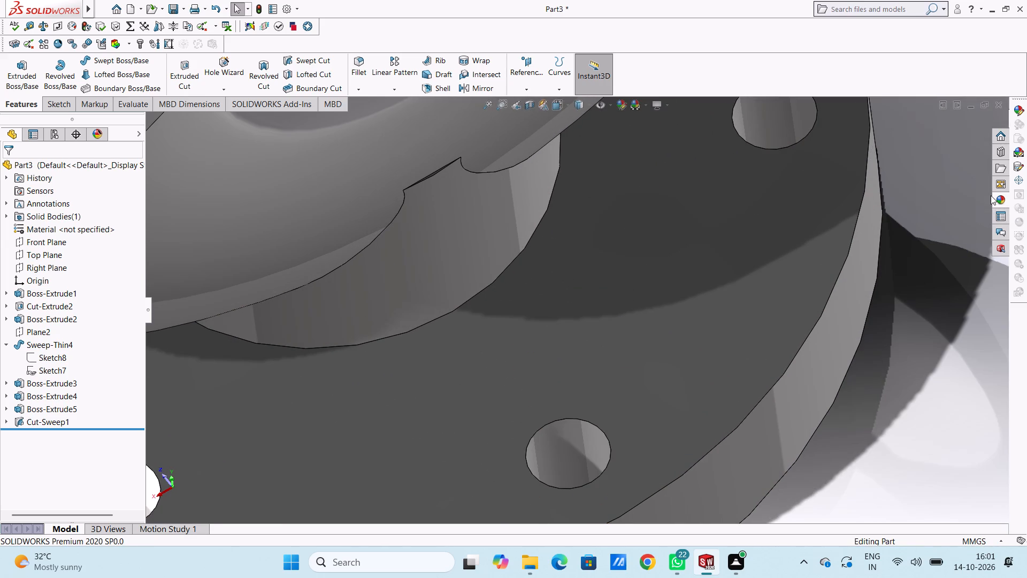
pyautogui.click(991, 195)
pyautogui.click(998, 199)
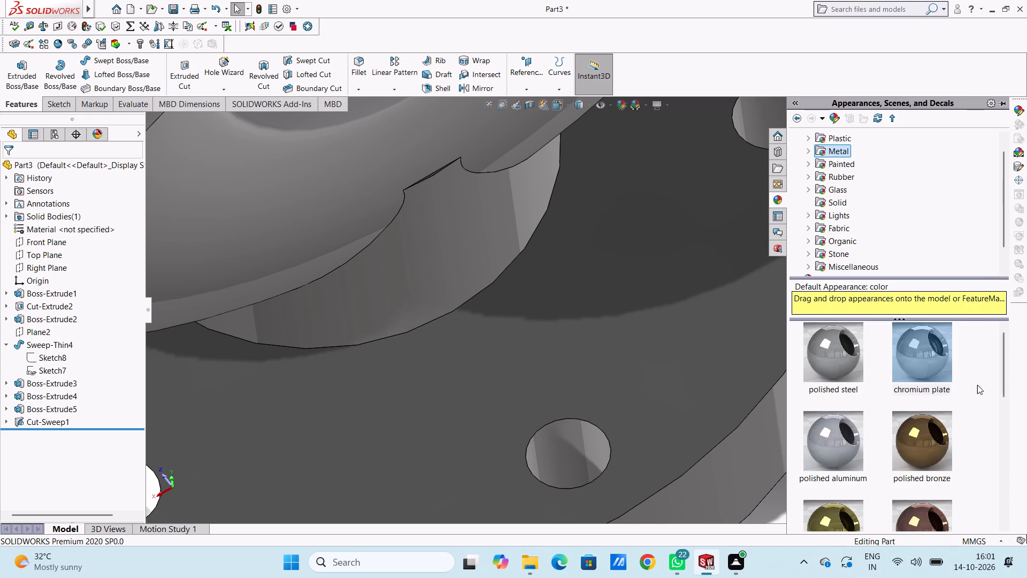
pyautogui.moveTo(940, 342); pyautogui.dragTo(579, 439)
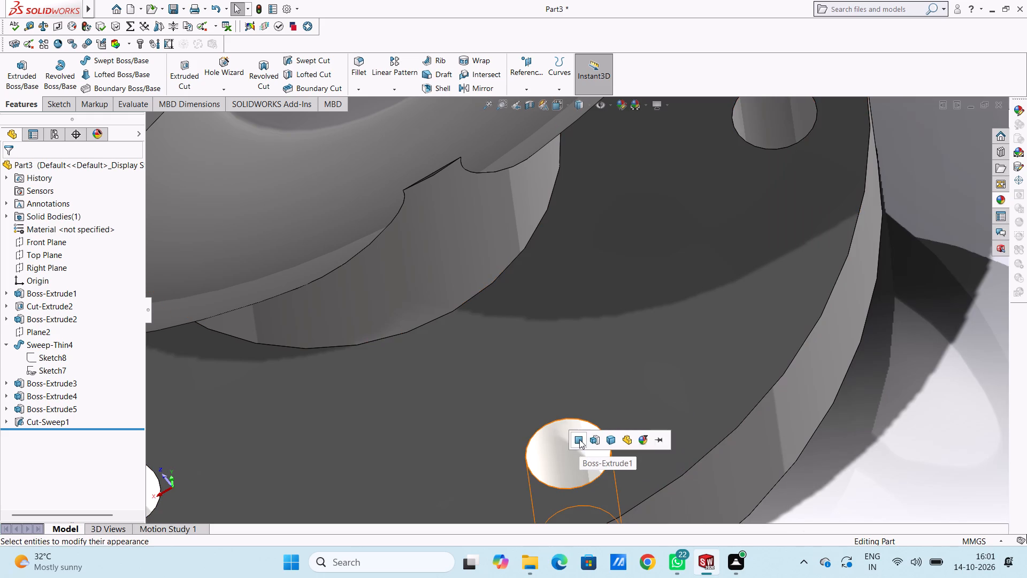
pyautogui.click(579, 439)
# Apply the chromium plate appearance to the inner face of the last unplated bolt hole at the base flange's rear.
pyautogui.scroll(5, 649, 325)
pyautogui.scroll(-4, 624, 157)
pyautogui.scroll(-3, 613, 371)
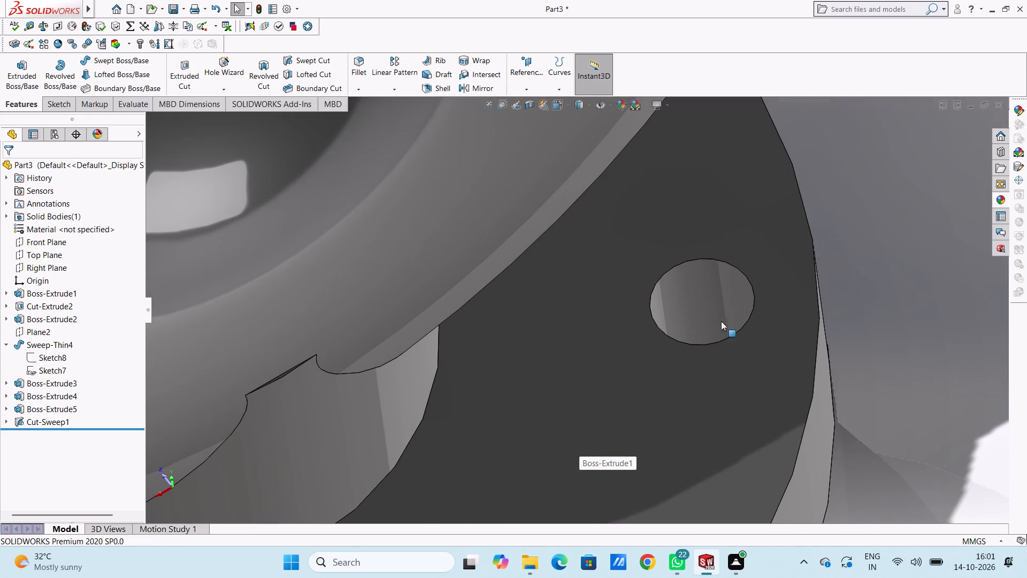
pyautogui.click(1003, 201)
pyautogui.moveTo(926, 352); pyautogui.dragTo(923, 352)
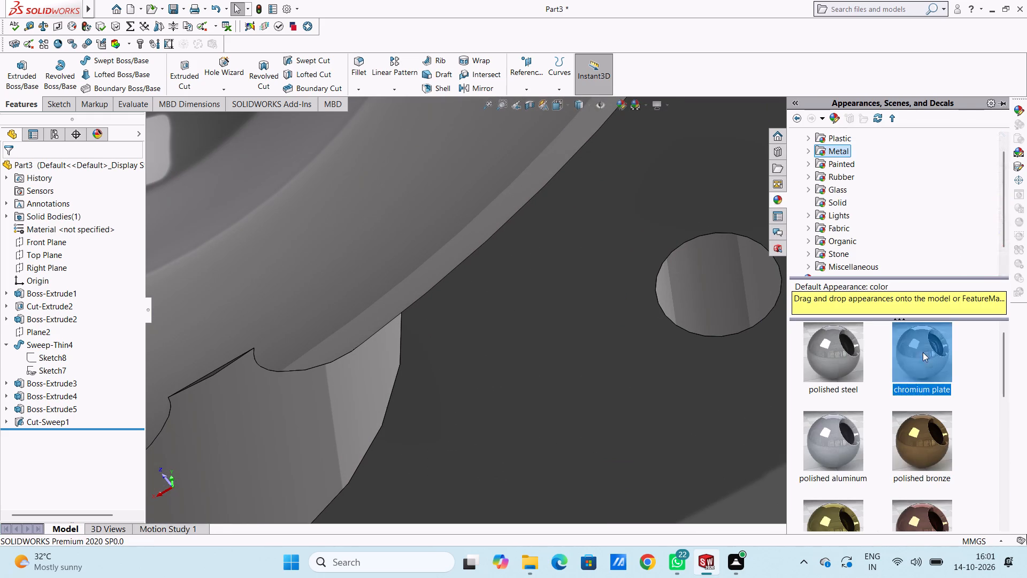
pyautogui.moveTo(923, 352); pyautogui.dragTo(728, 279)
pyautogui.click(728, 279)
pyautogui.scroll(10, 792, 371)
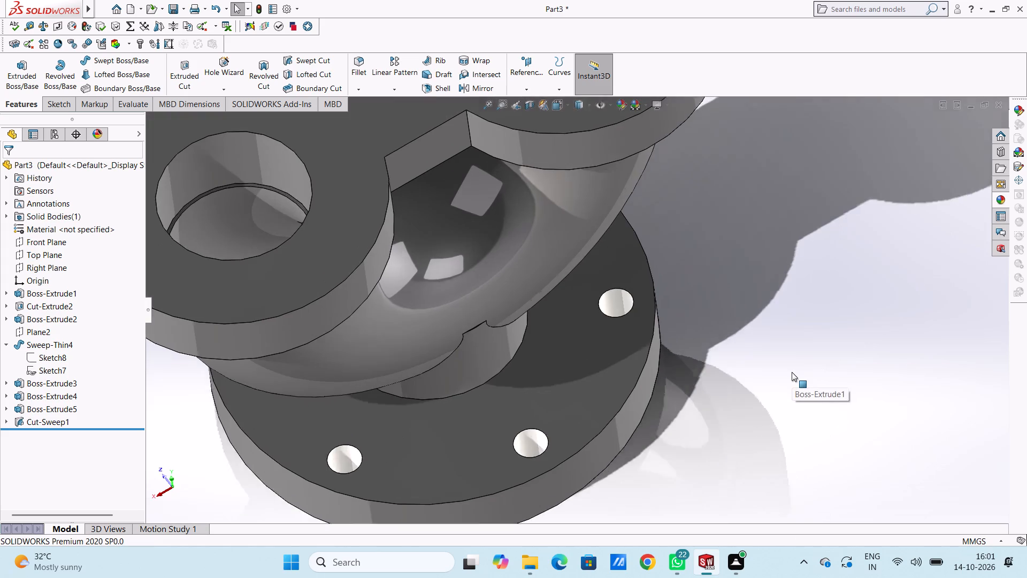
# Apply the chromium plate appearance to the inner face of the large hole in the +X end flange.
pyautogui.scroll(1, 755, 415)
pyautogui.moveTo(753, 404); pyautogui.dragTo(844, 504, button='middle')
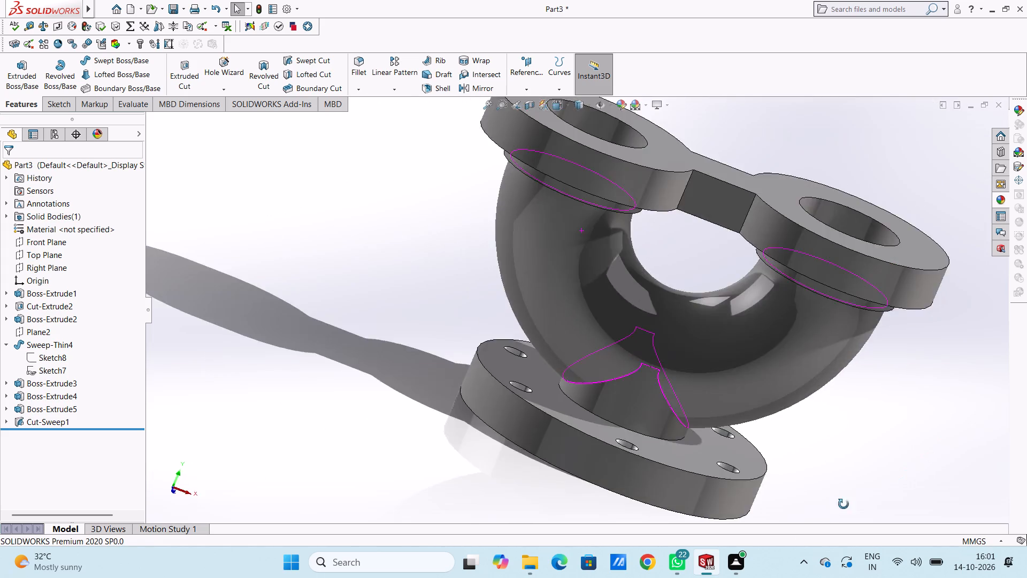
pyautogui.moveTo(844, 504); pyautogui.dragTo(848, 543, button='middle')
pyautogui.scroll(-3, 678, 376)
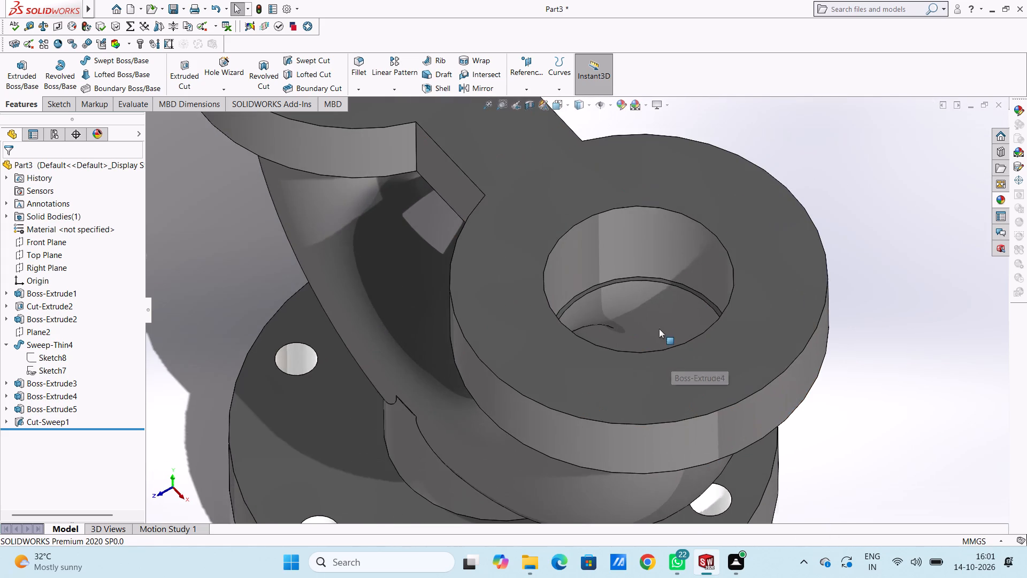
pyautogui.moveTo(665, 332); pyautogui.dragTo(681, 413, button='middle')
pyautogui.scroll(-5, 664, 352)
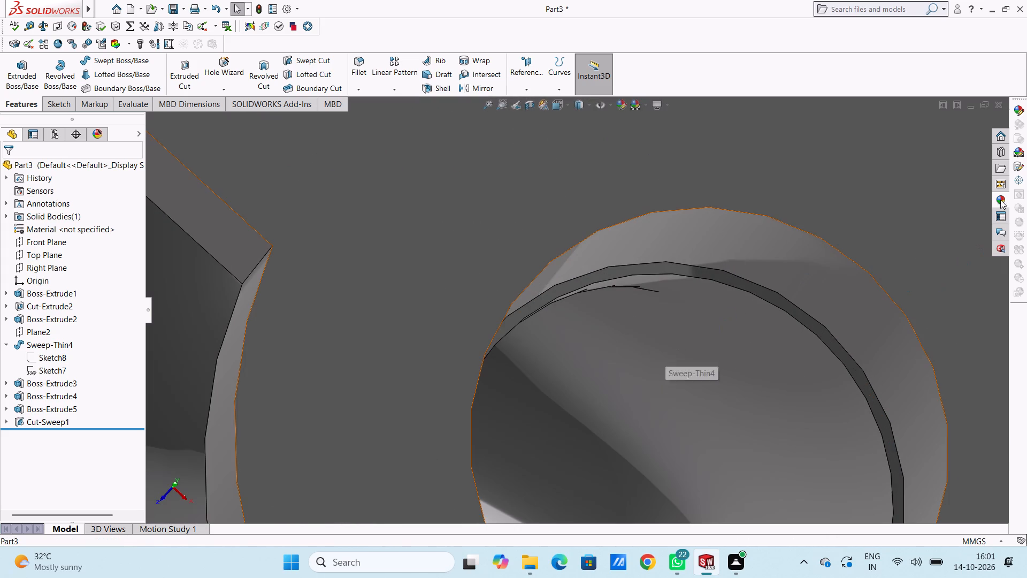
pyautogui.click(997, 200)
pyautogui.moveTo(933, 358); pyautogui.dragTo(749, 233)
pyautogui.click(749, 233)
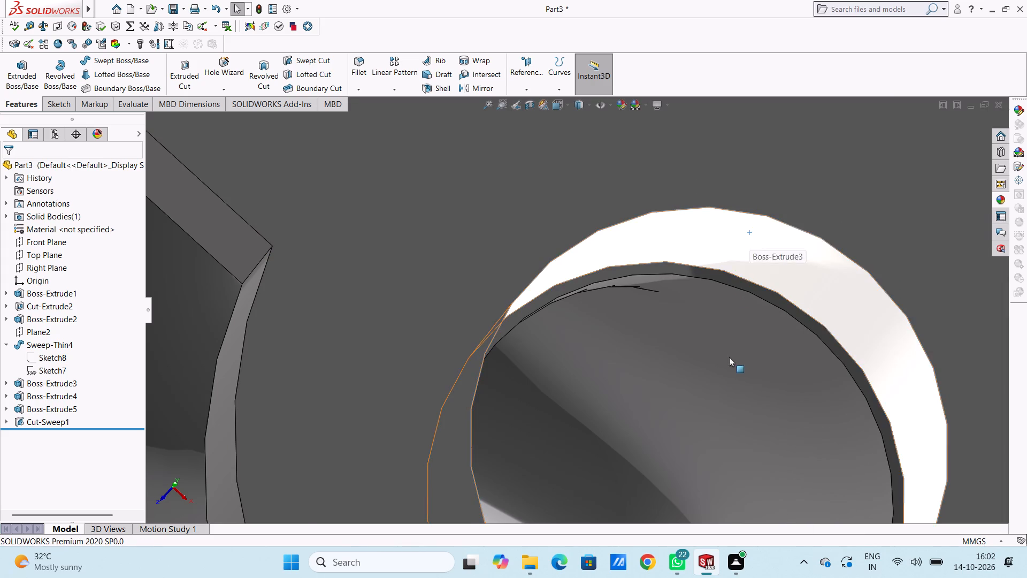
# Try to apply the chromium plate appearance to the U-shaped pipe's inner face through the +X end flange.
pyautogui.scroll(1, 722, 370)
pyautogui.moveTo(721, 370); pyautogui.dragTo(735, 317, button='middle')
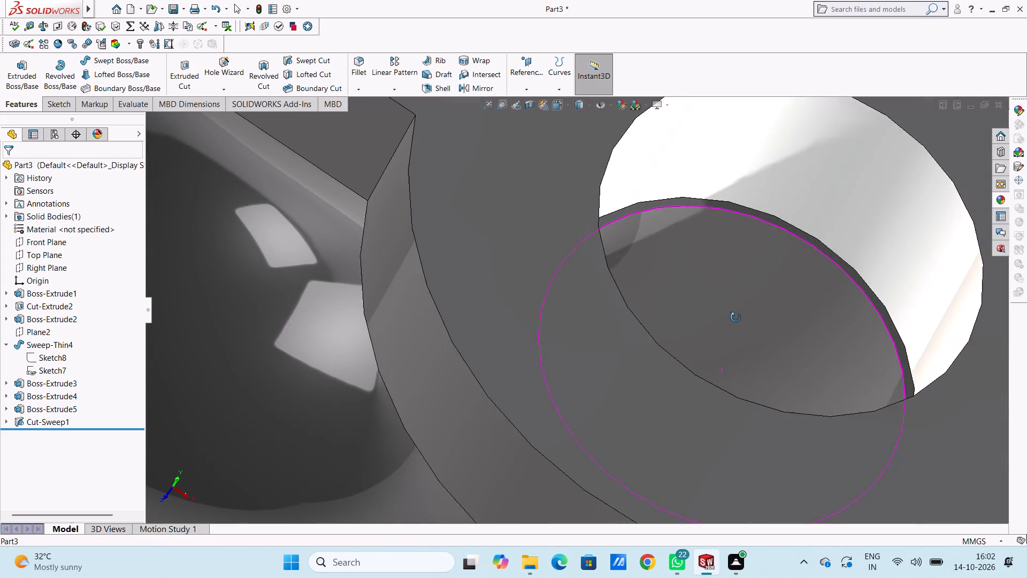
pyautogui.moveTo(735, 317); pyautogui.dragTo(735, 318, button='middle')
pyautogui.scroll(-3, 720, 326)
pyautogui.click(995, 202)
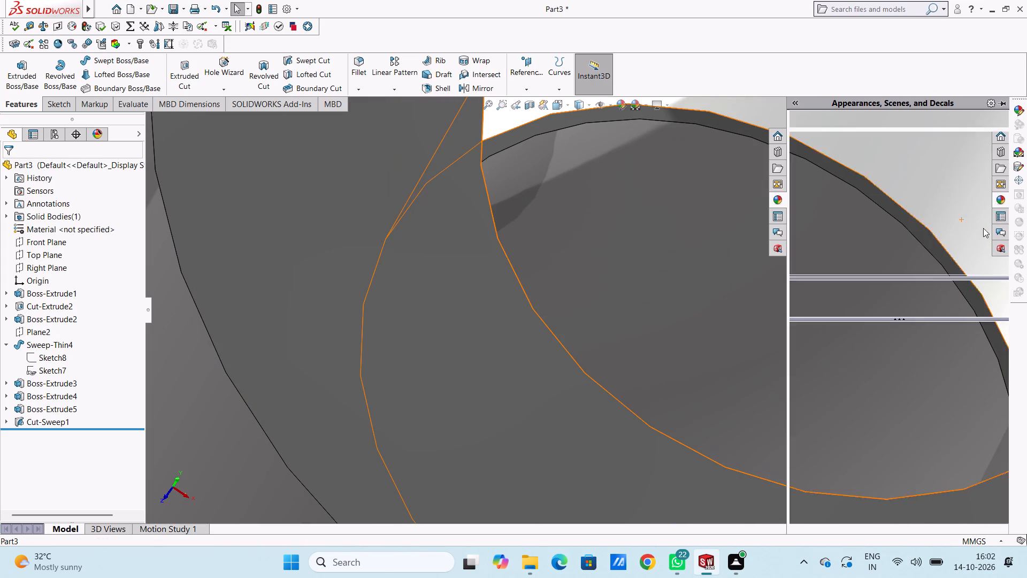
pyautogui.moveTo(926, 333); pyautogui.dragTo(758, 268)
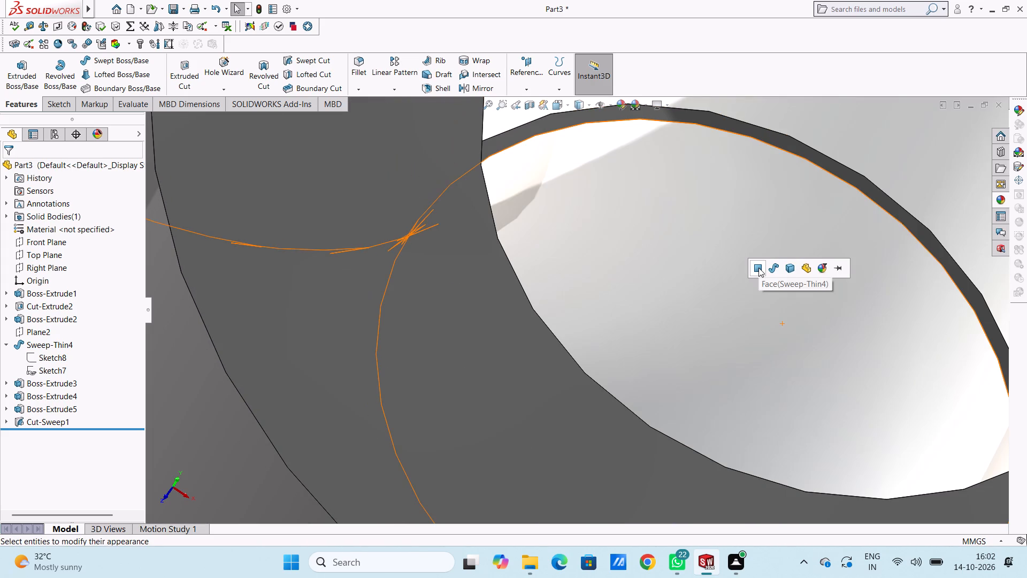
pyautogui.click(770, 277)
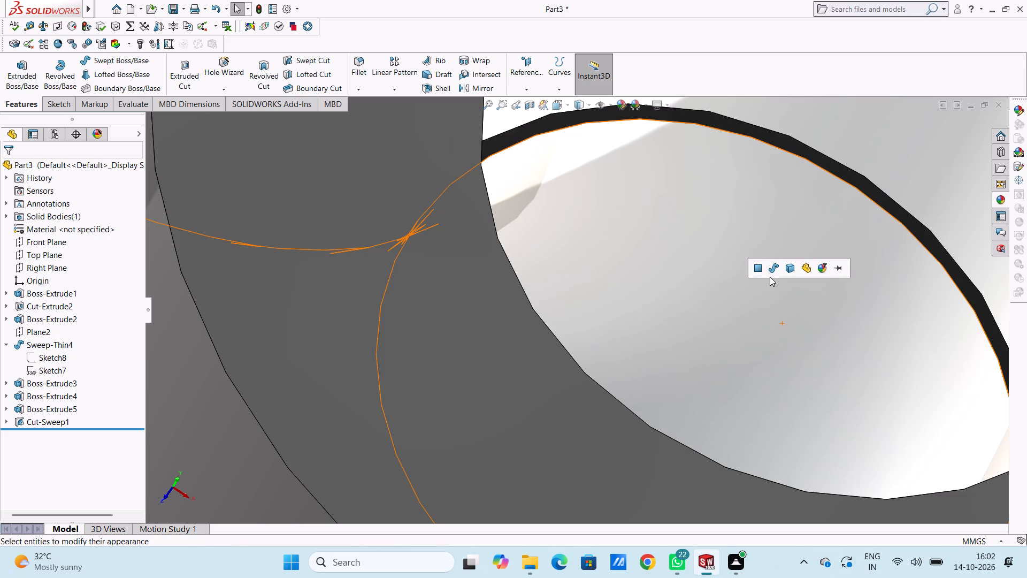
# Apply the chromium plate appearance to the inner face of the U-shaped pipe, reached through the +X end flange.
pyautogui.scroll(9, 770, 277)
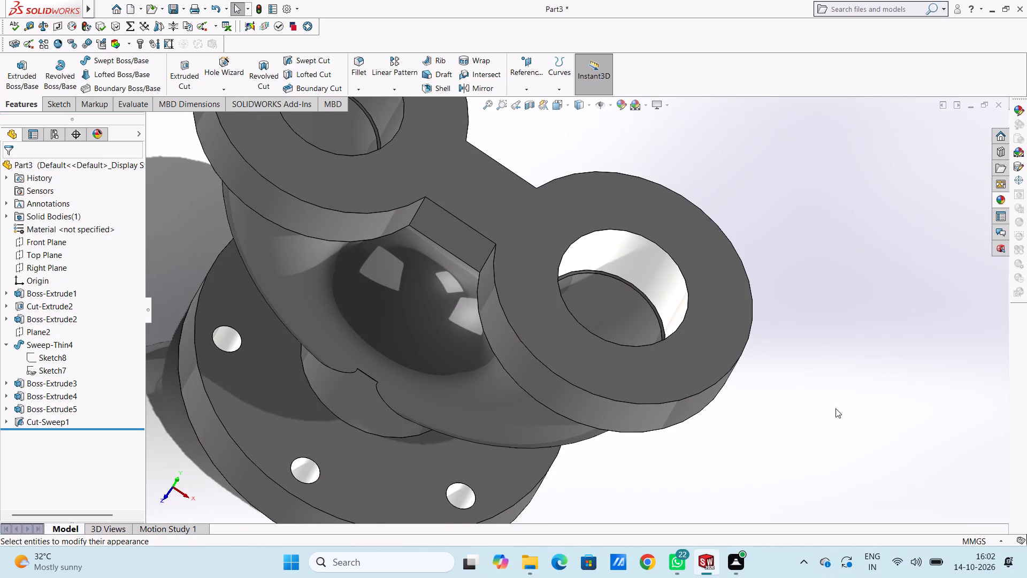
pyautogui.scroll(1, 808, 388)
pyautogui.scroll(-3, 447, 335)
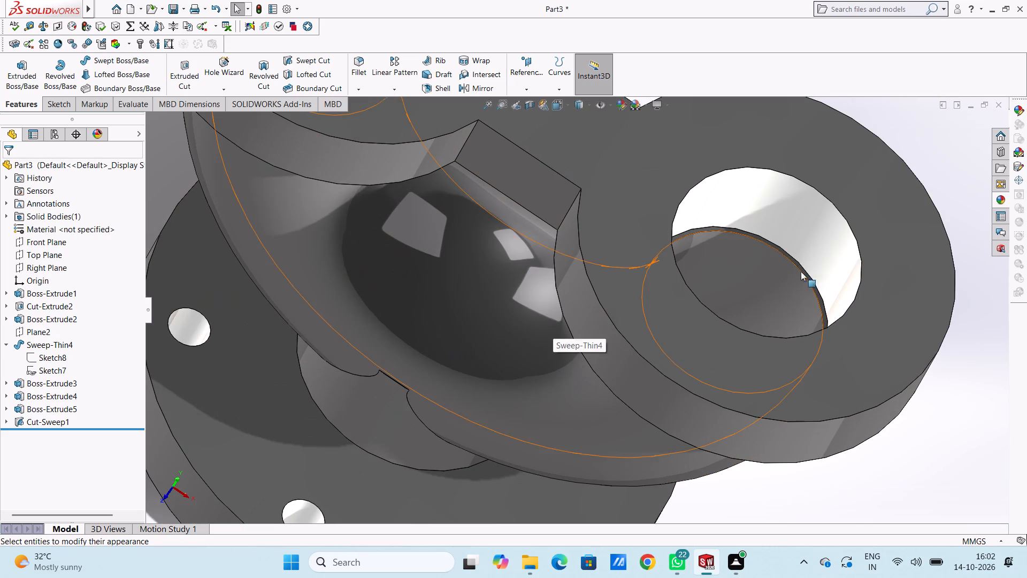
pyautogui.click(1001, 200)
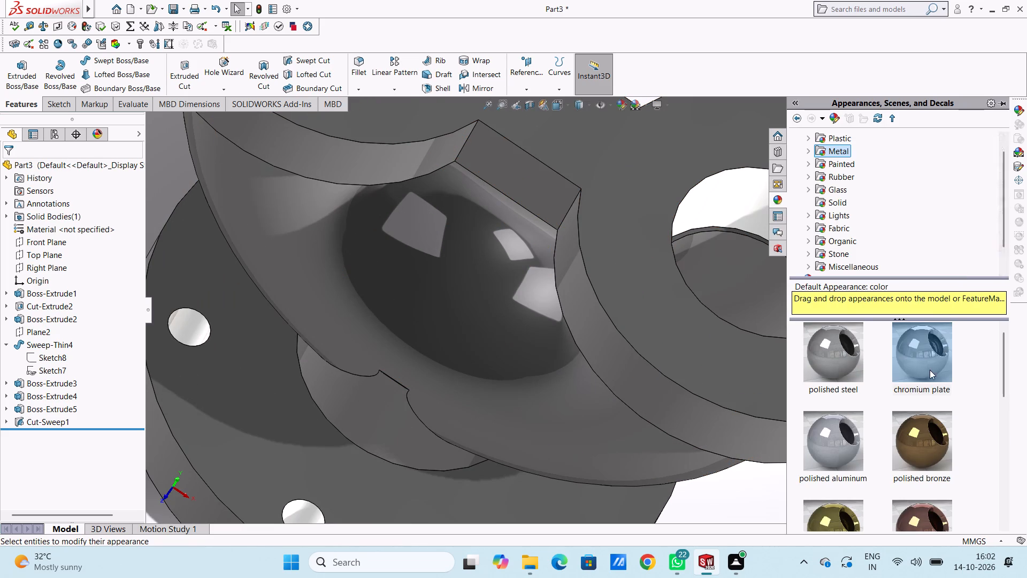
pyautogui.moveTo(929, 370); pyautogui.dragTo(782, 277)
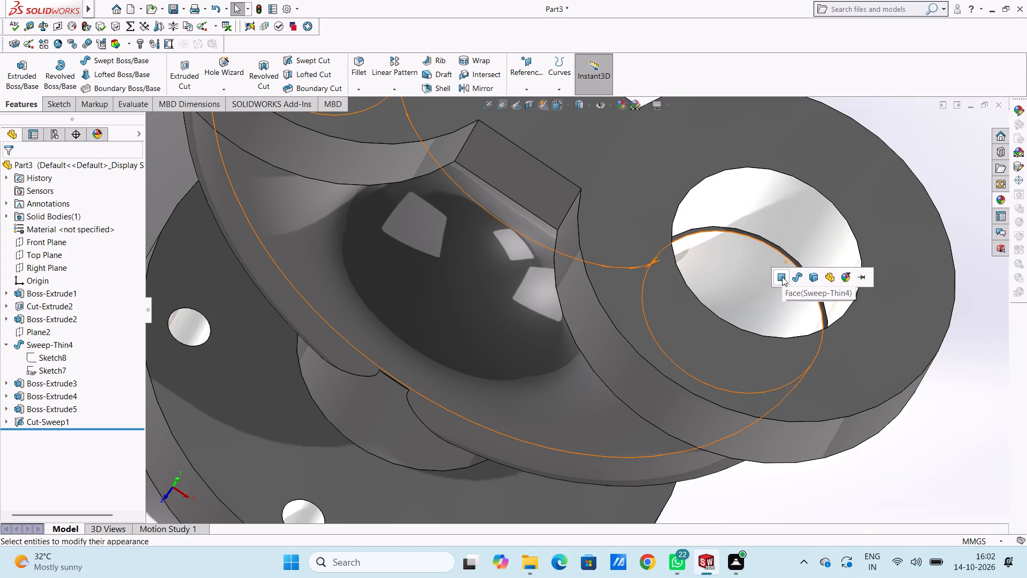
pyautogui.click(779, 275)
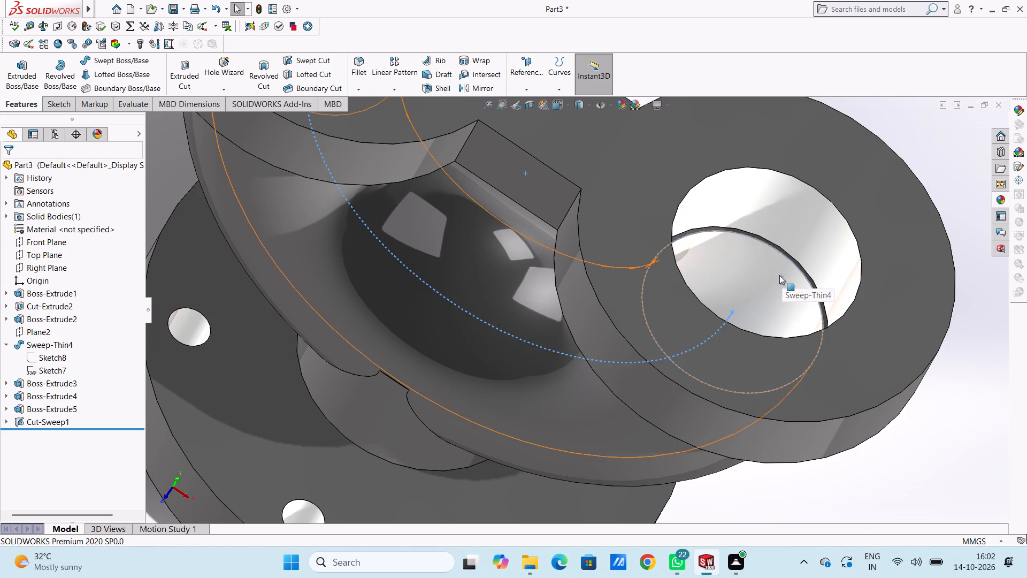
# Apply the chromium plate appearance to the inner face of the large hole in the −X end flange.
pyautogui.scroll(4, 582, 336)
pyautogui.moveTo(485, 244); pyautogui.dragTo(444, 263, button='middle')
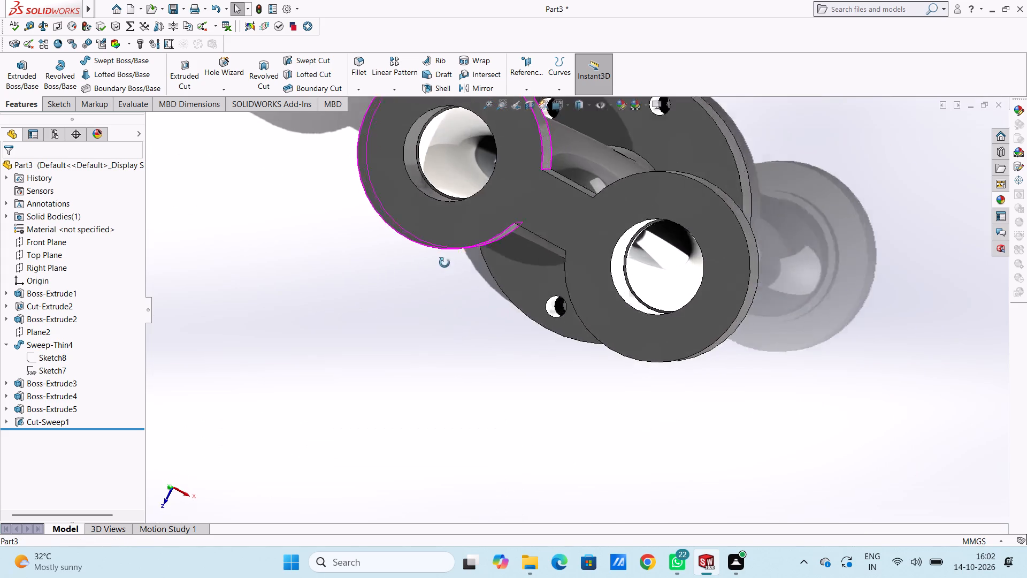
pyautogui.moveTo(444, 263); pyautogui.dragTo(487, 165, button='middle')
pyautogui.moveTo(470, 182); pyautogui.dragTo(422, 193, button='middle')
pyautogui.scroll(-4, 375, 181)
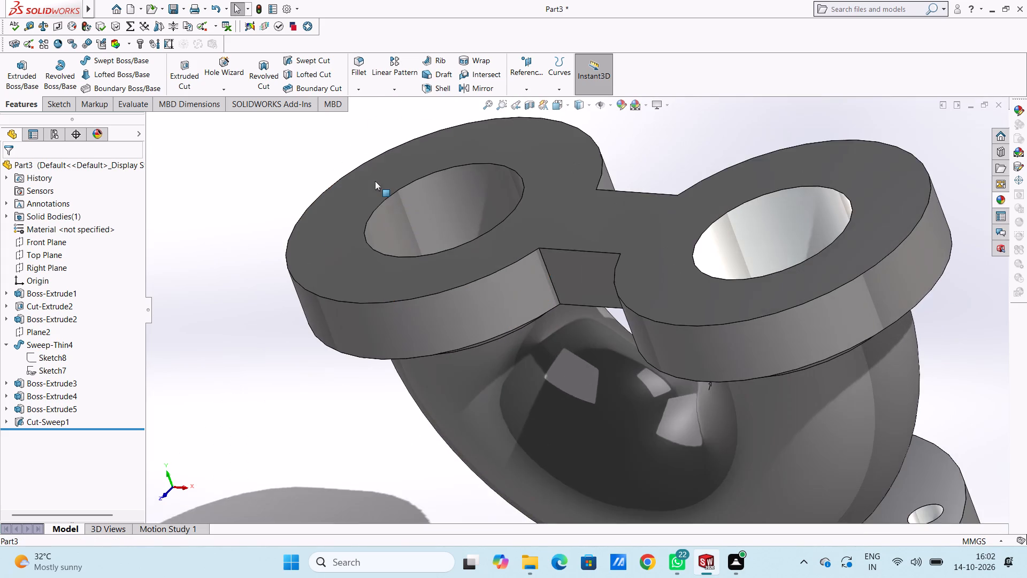
pyautogui.scroll(-3, 431, 237)
pyautogui.moveTo(537, 175); pyautogui.dragTo(574, 287, button='middle')
pyautogui.scroll(-1, 574, 286)
pyautogui.moveTo(500, 193); pyautogui.dragTo(517, 224, button='middle')
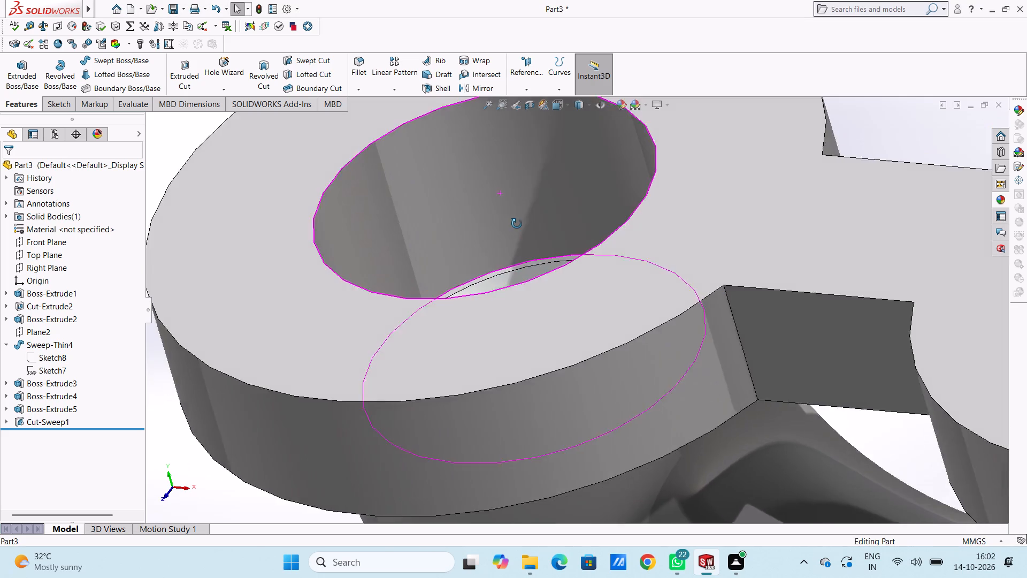
pyautogui.moveTo(517, 224); pyautogui.dragTo(526, 264, button='middle')
pyautogui.scroll(-2, 614, 193)
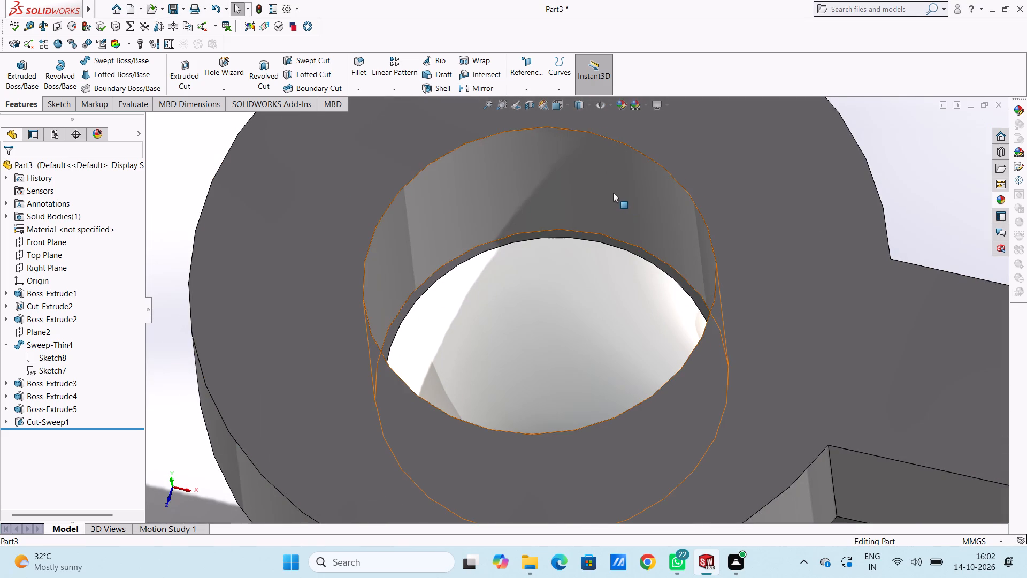
pyautogui.scroll(-2, 613, 193)
pyautogui.click(995, 193)
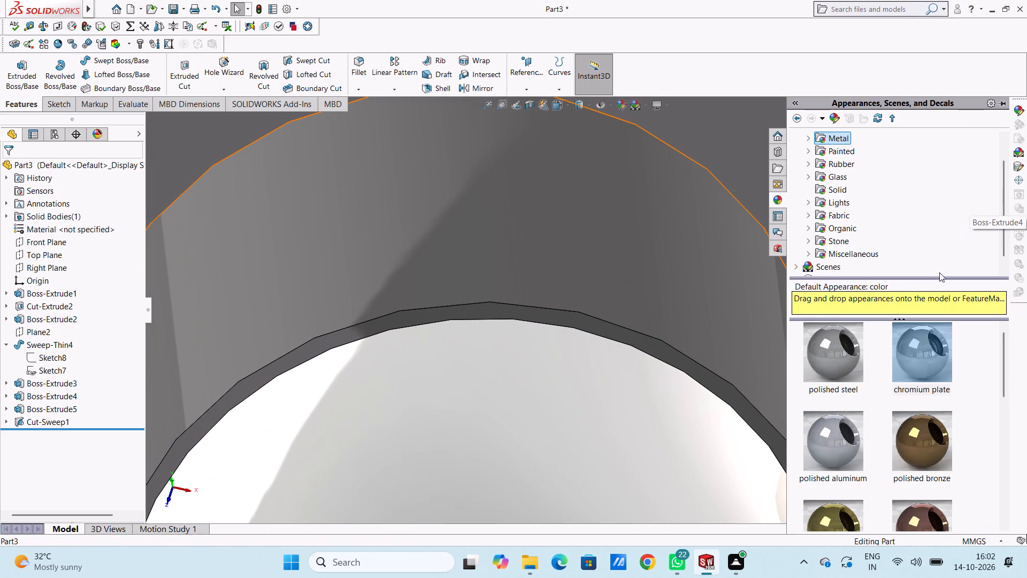
pyautogui.moveTo(930, 355); pyautogui.dragTo(673, 206)
pyautogui.click(673, 206)
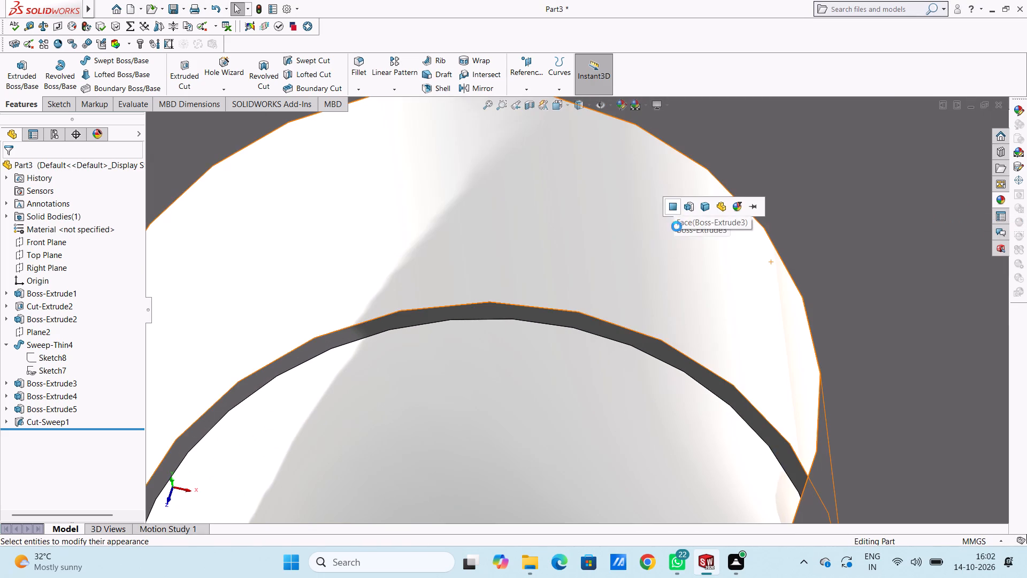
# Clear the selection and show the whole model in isometric view.
pyautogui.scroll(19, 688, 232)
pyautogui.scroll(4, 689, 232)
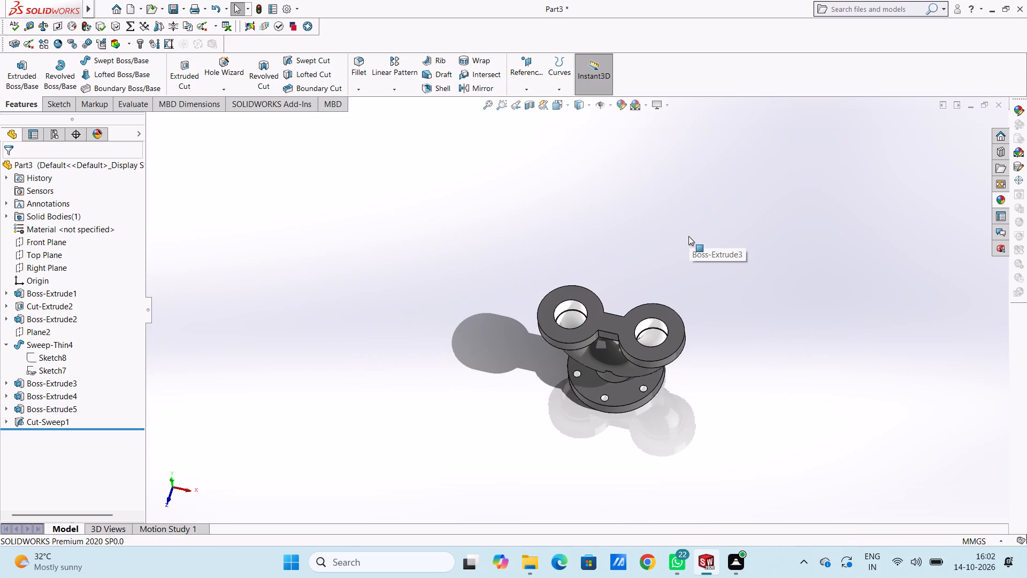
pyautogui.moveTo(687, 409); pyautogui.dragTo(733, 352, button='middle')
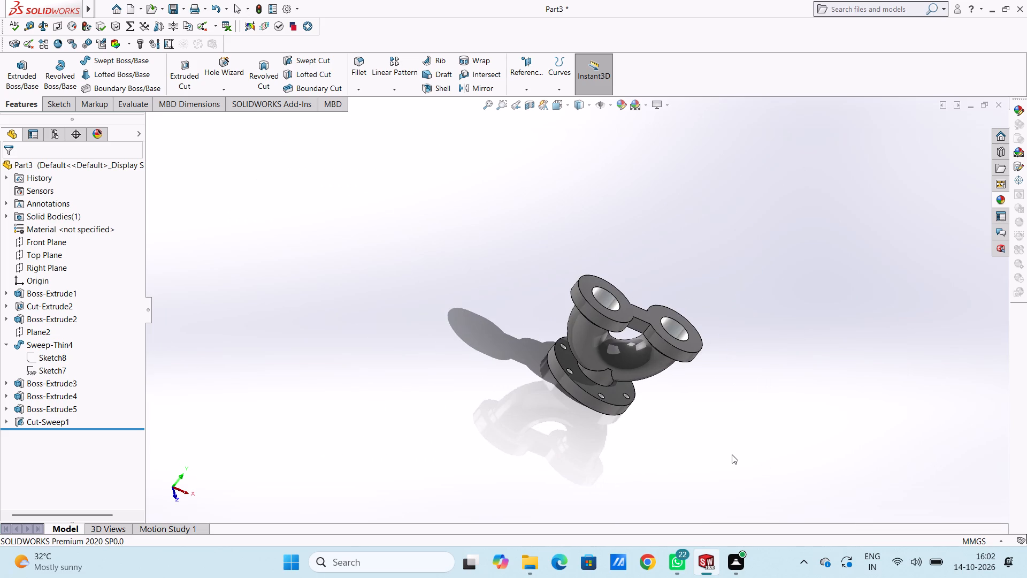
pyautogui.press('Escape')
pyautogui.press('Escape')
pyautogui.hotkey('ctrl', '7')
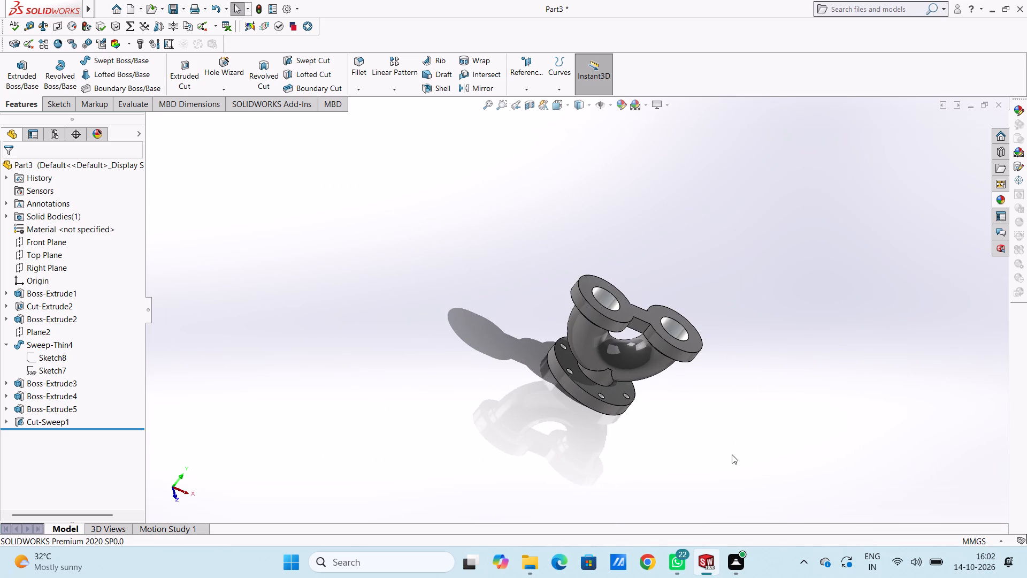
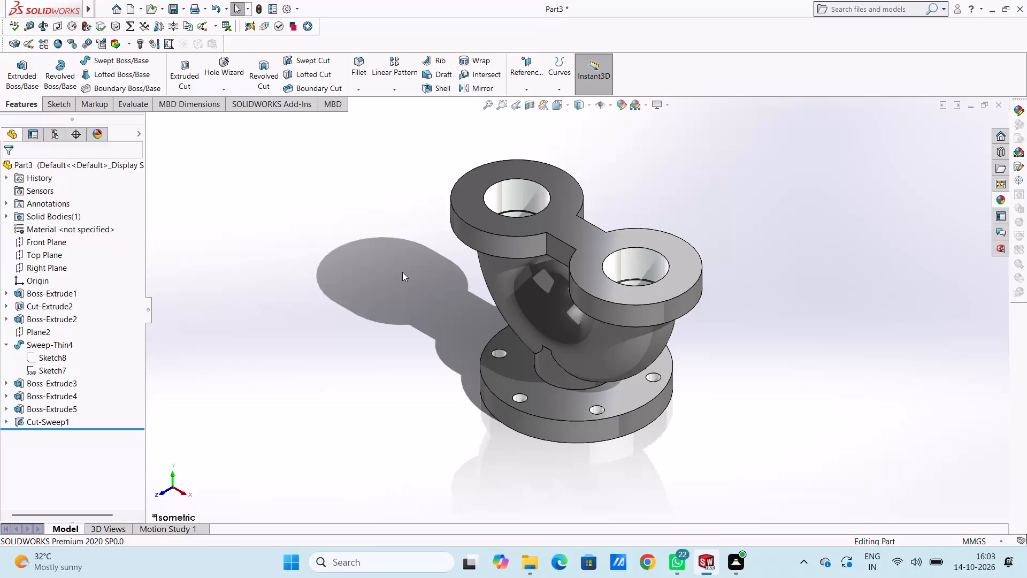
# Save the part as a SOLIDWORKS Part file named Double Suction Volute Casing in the Documents folder.
pyautogui.hotkey('ctrl', 's')
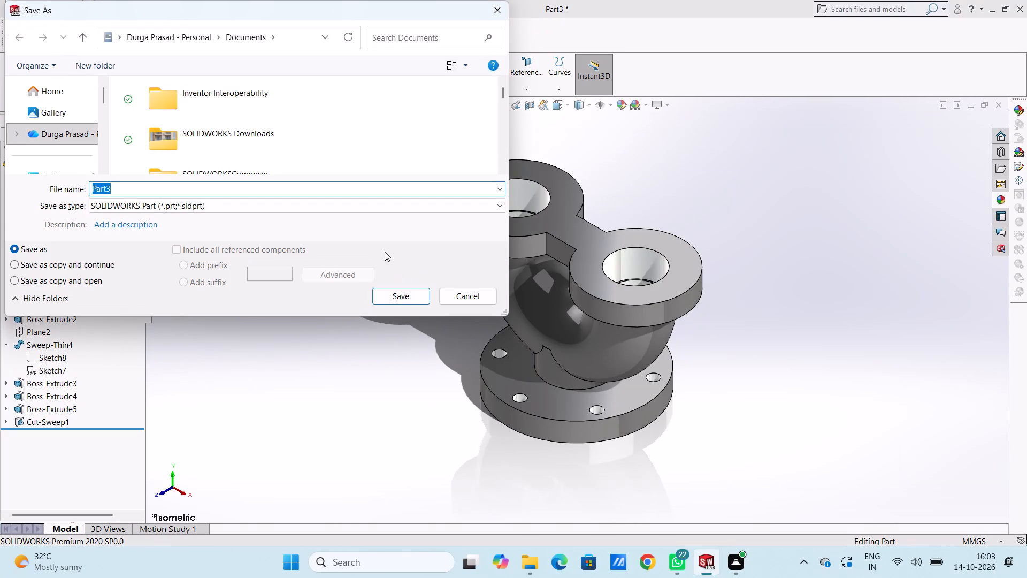
pyautogui.hotkey('ctrl', 'v')
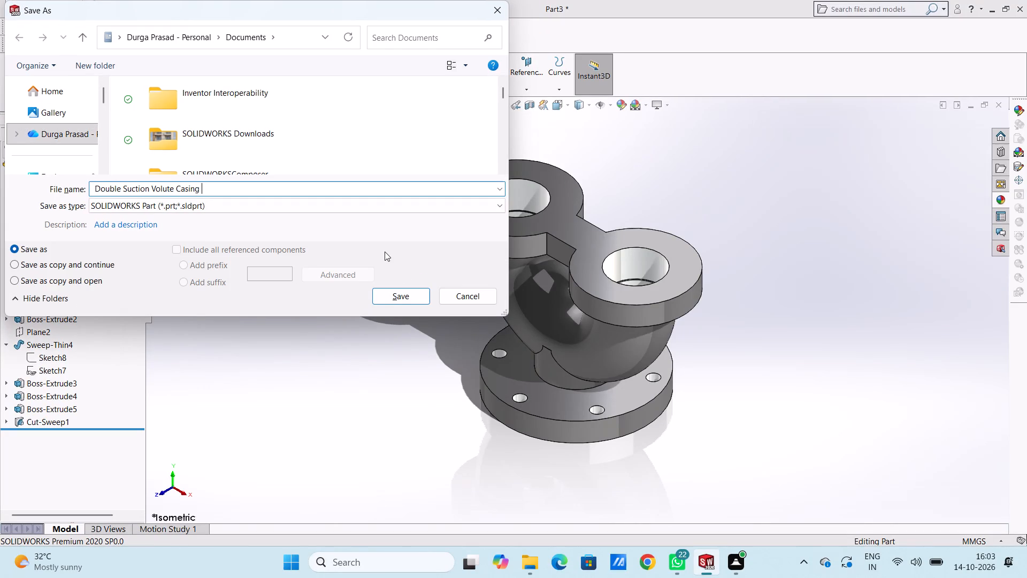
pyautogui.click(397, 296)
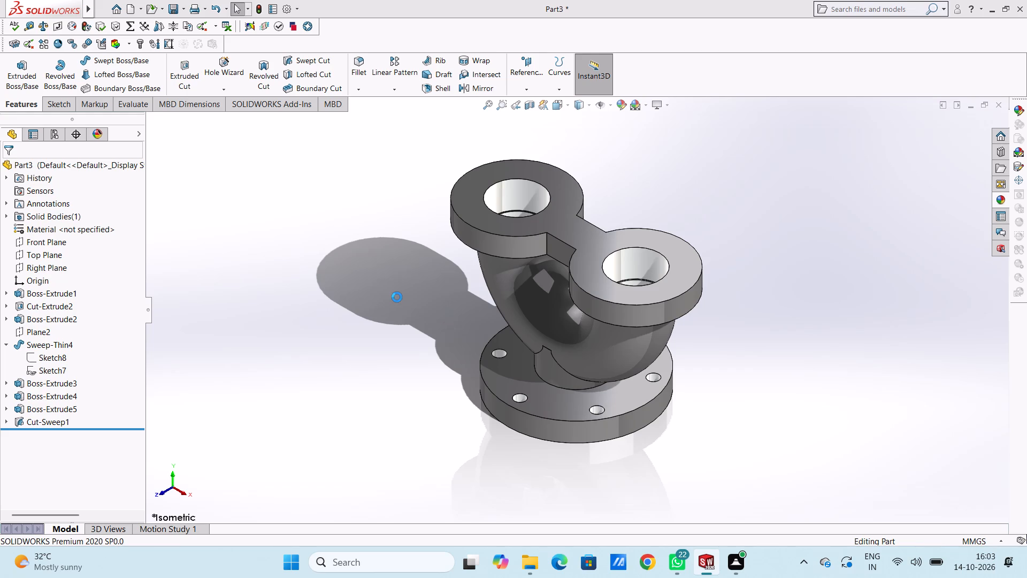
pyautogui.click(340, 283)
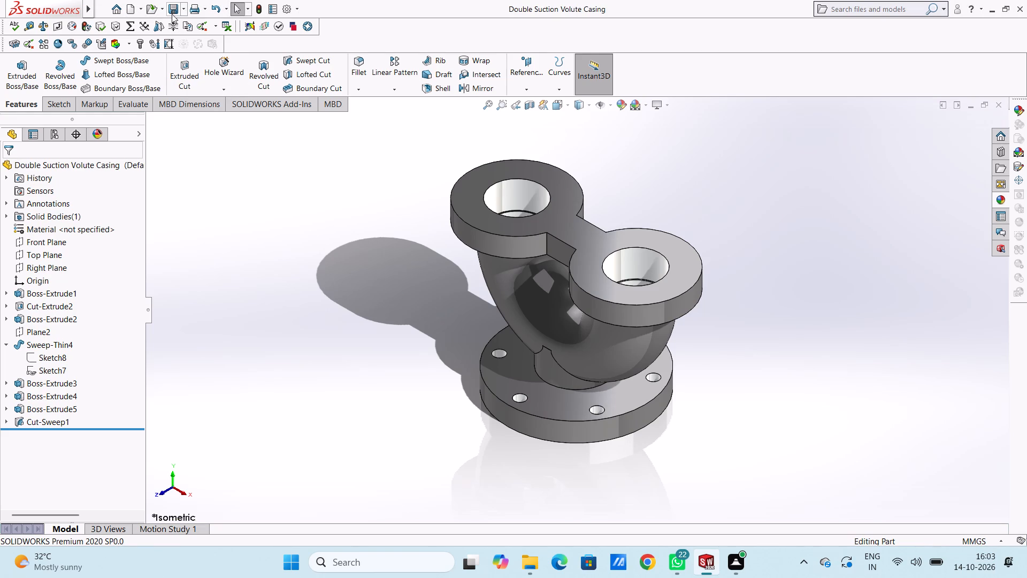
# Save a PDF version of the part in the Documents folder, named Double Suction Volute Casing.
pyautogui.click(183, 4)
pyautogui.click(193, 41)
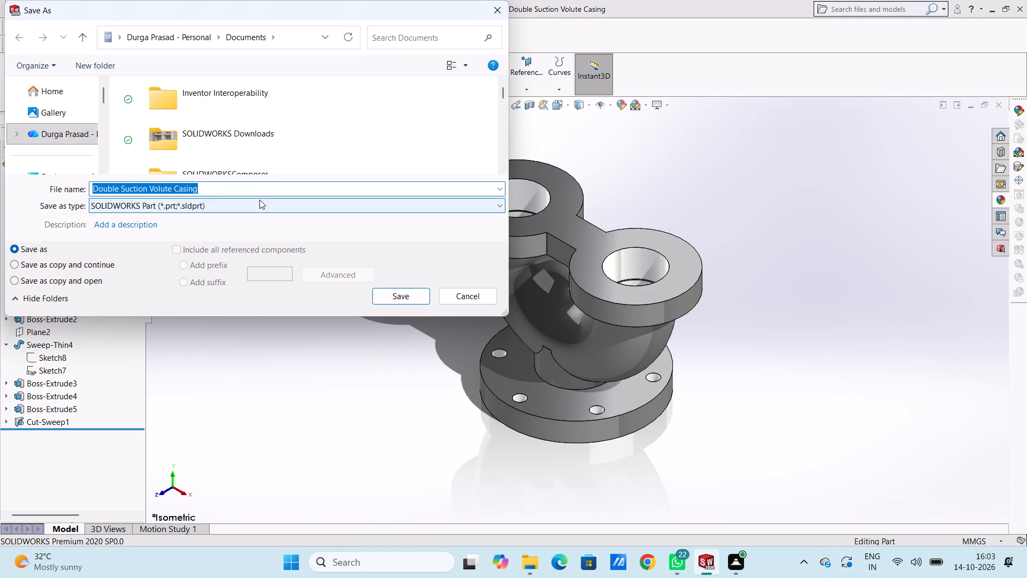
pyautogui.click(259, 200)
pyautogui.click(256, 297)
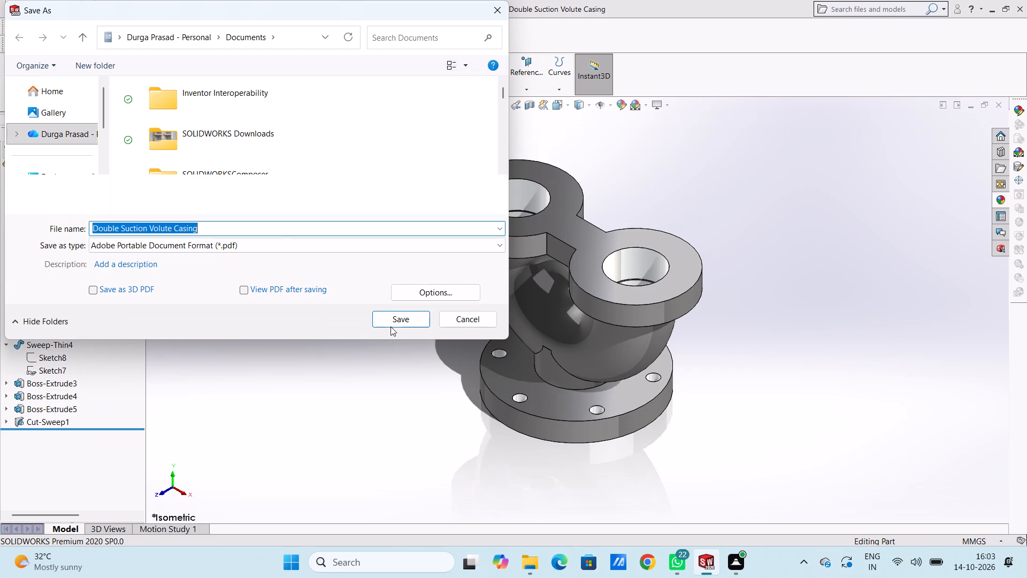
pyautogui.click(395, 317)
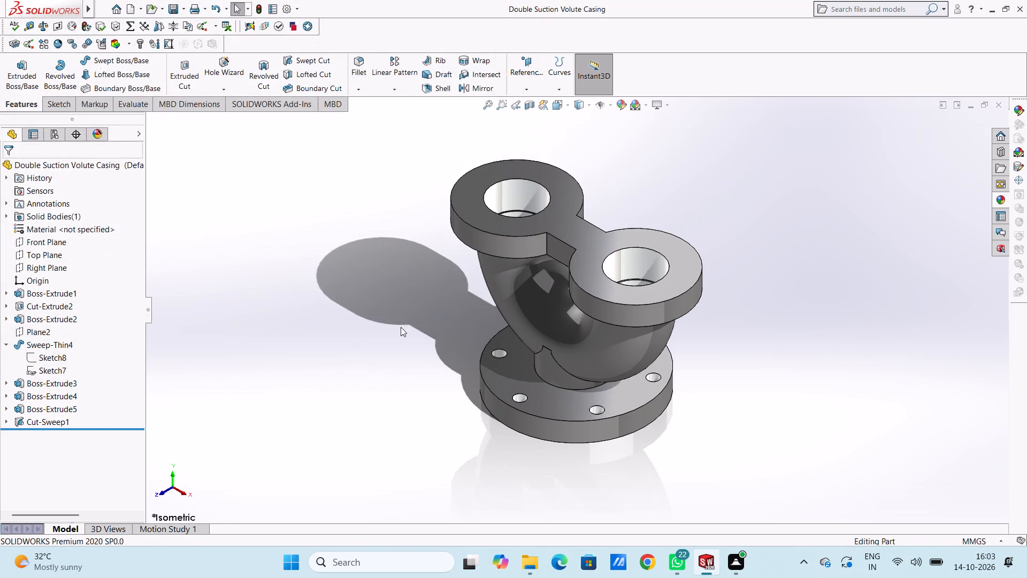